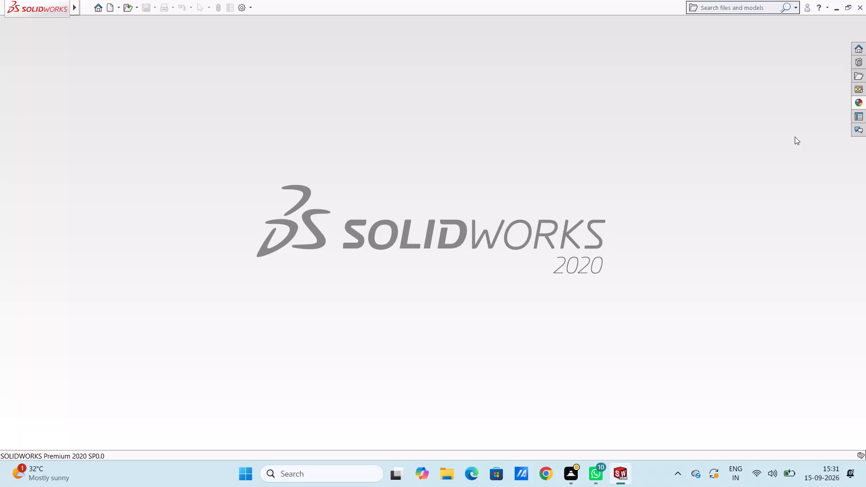
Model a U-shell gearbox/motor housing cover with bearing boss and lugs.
Create a new part document.
click(106, 8)
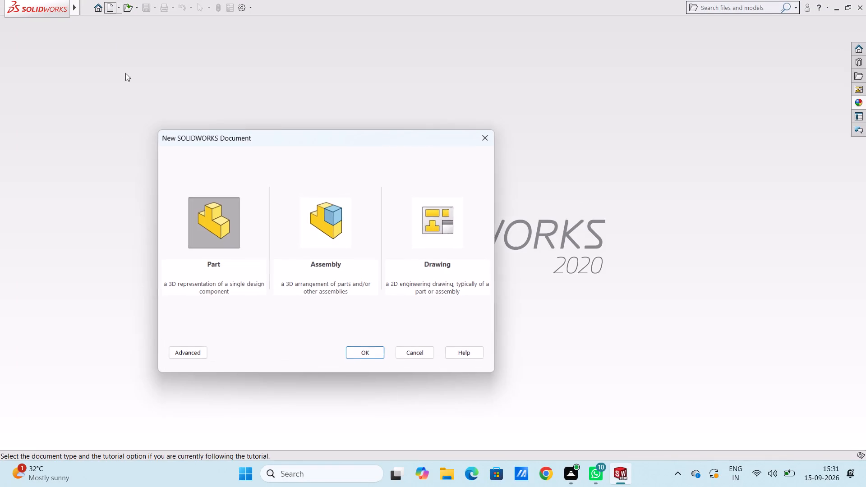
click(359, 352)
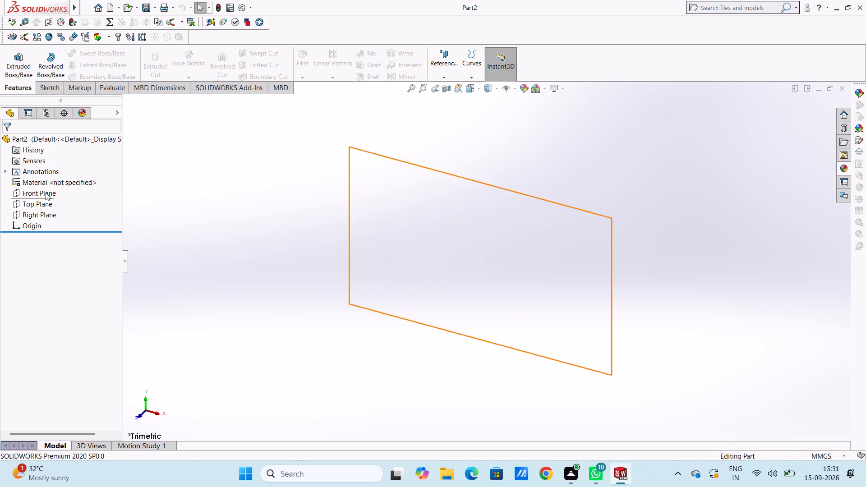
On the Top Plane, sketch a closed rectangle of lines from the origin, 63 mm wide toward negative X and 50 mm high.
click(41, 201)
click(49, 188)
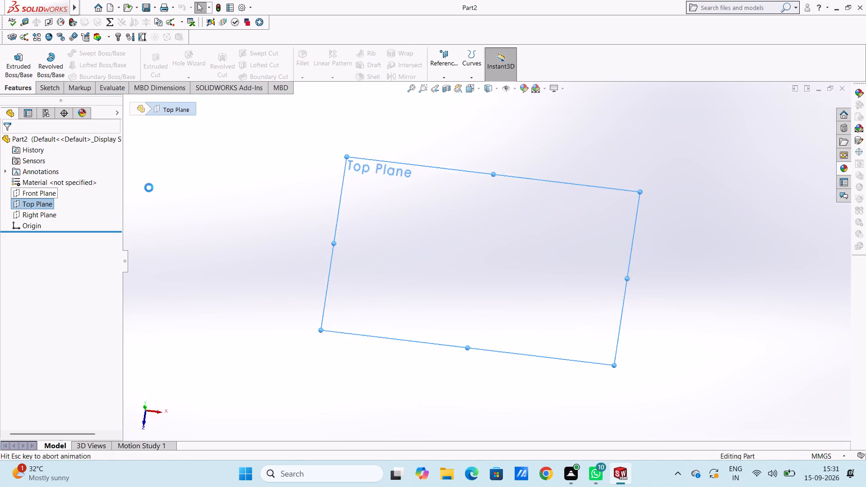
click(207, 191)
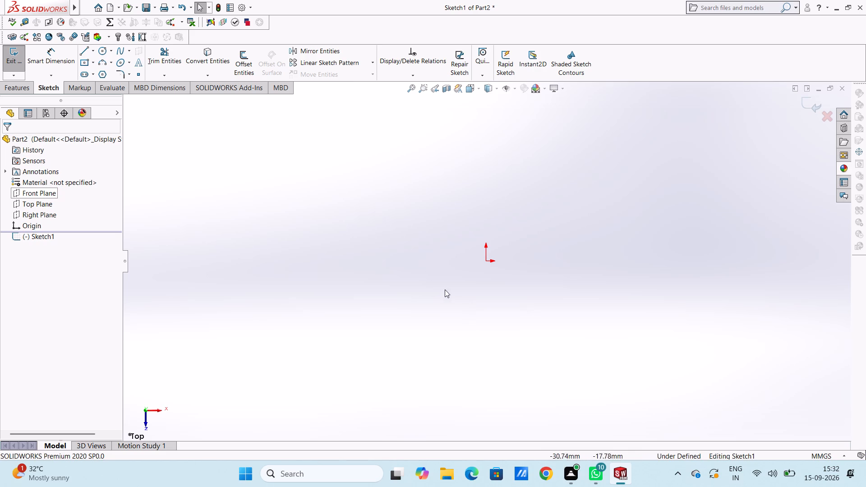
click(85, 51)
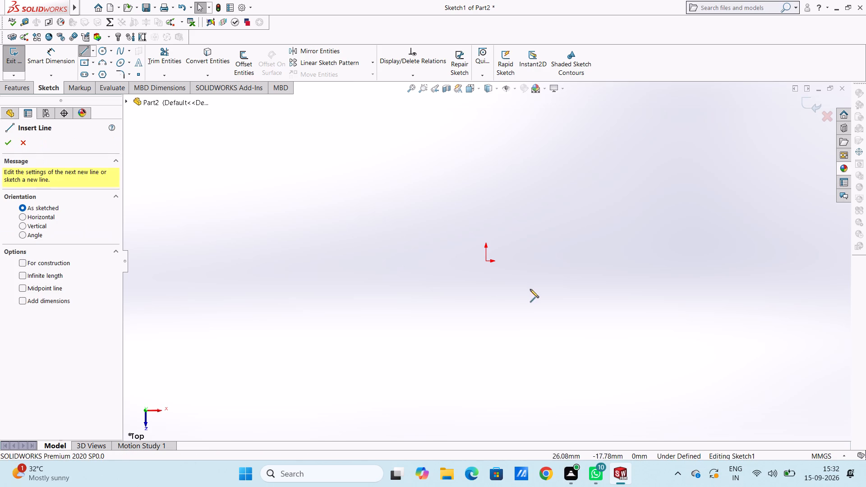
click(485, 261)
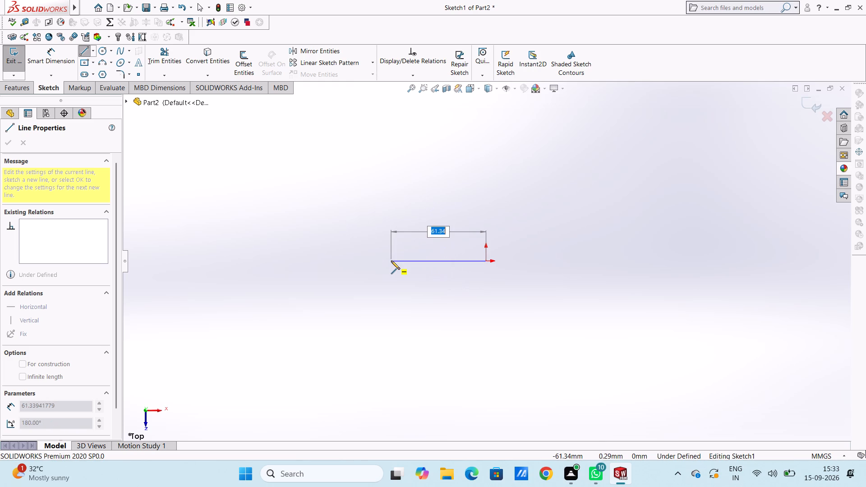
text(63)
key(Return)
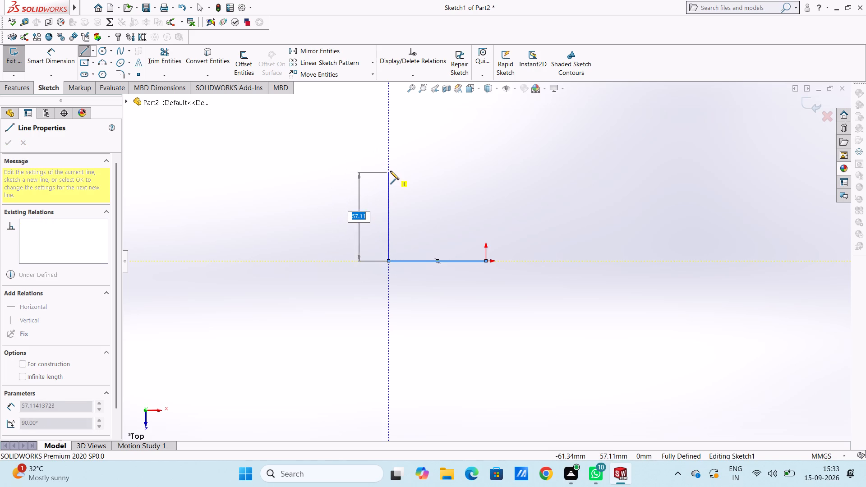
key(5)
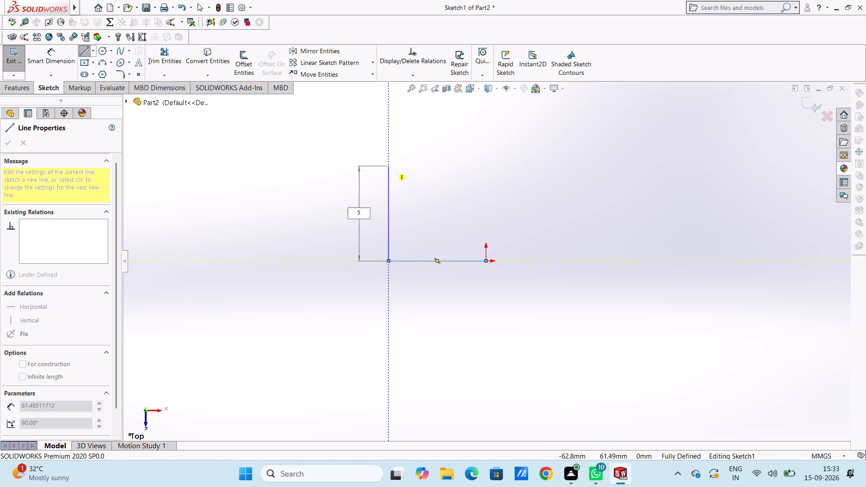
key(0)
key(Return)
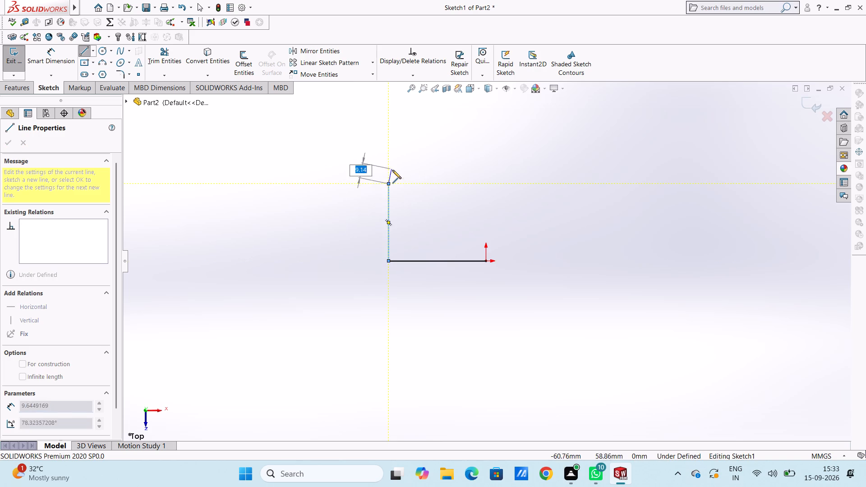
click(488, 184)
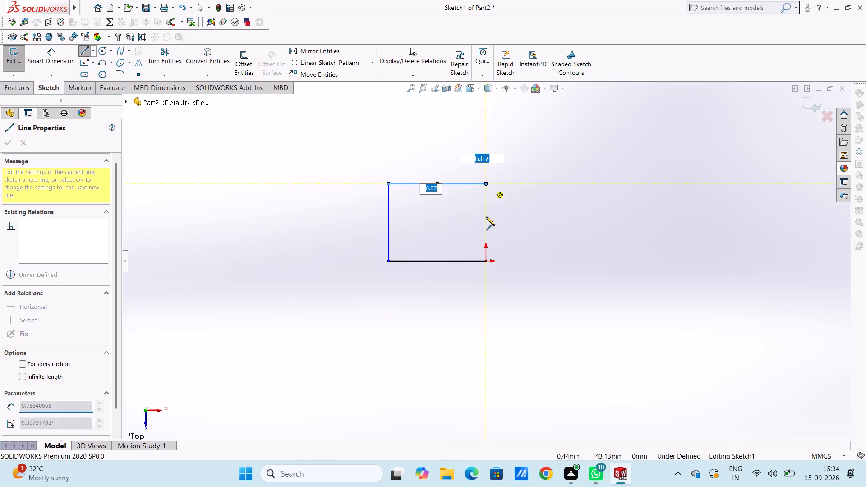
click(484, 260)
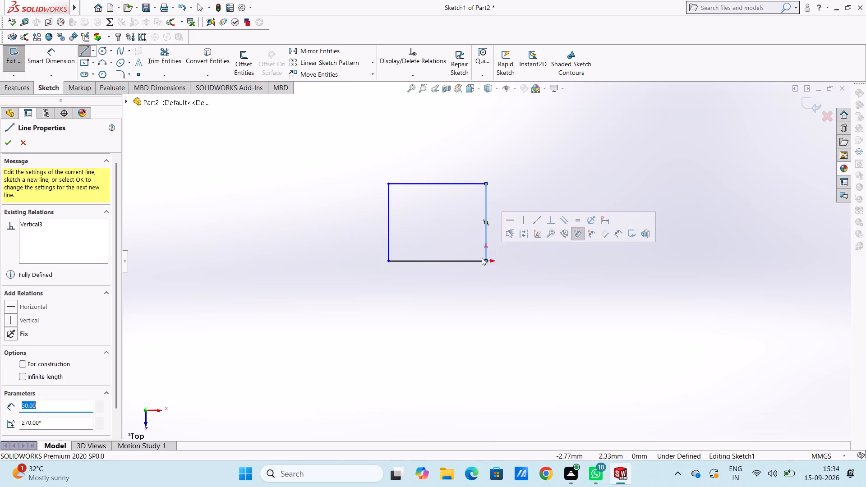
key(Escape)
key(Escape)
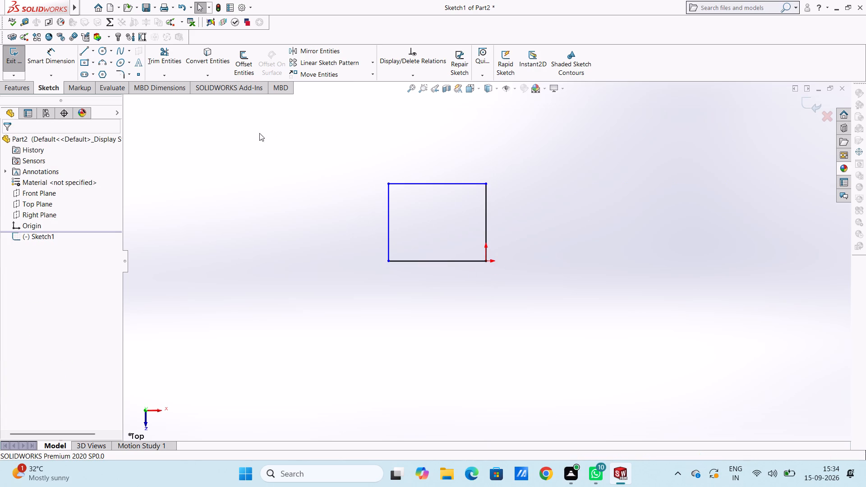
Add a three-point arc of 25 mm radius bulging outward between the endpoints of the rectangle's vertical side opposite the origin.
click(100, 61)
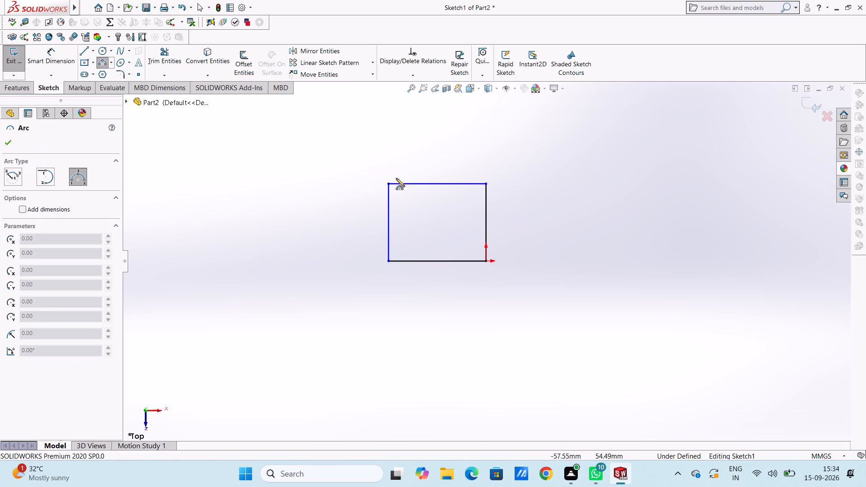
click(387, 184)
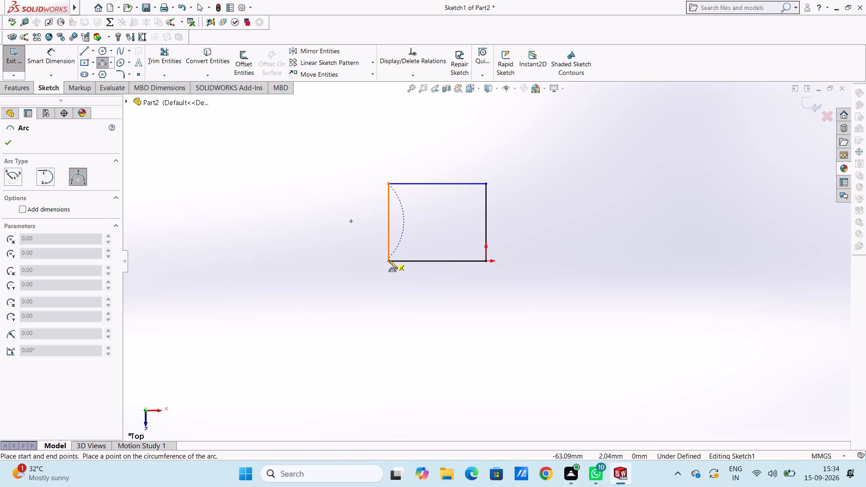
click(389, 260)
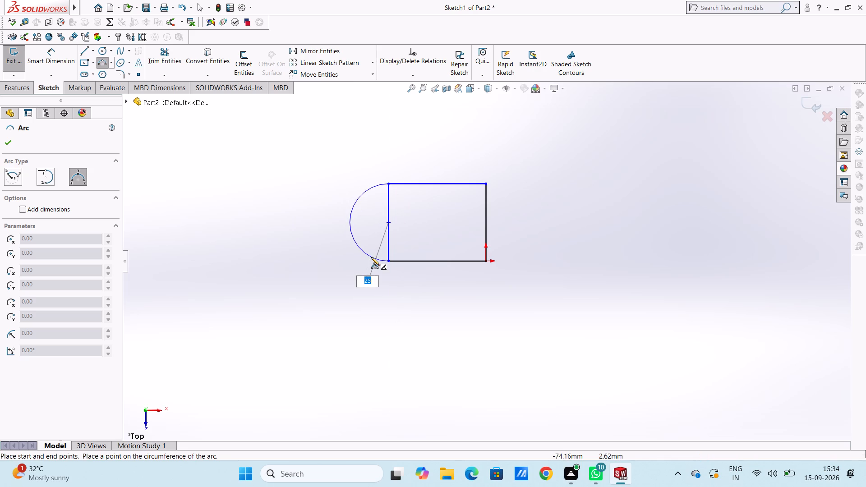
click(371, 257)
key(Escape)
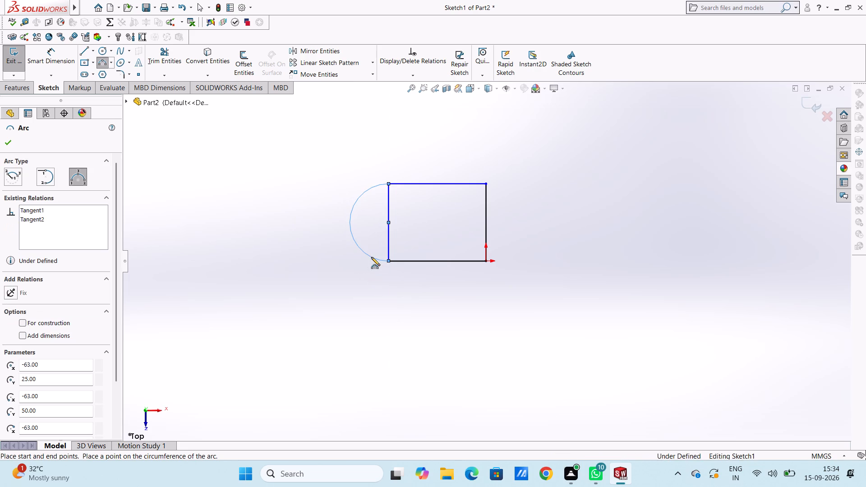
key(Escape)
Dimension the arc with a 25 mm radius and the rectangle's upper horizontal line with a 63 mm length.
scroll(398, 177, down, 2)
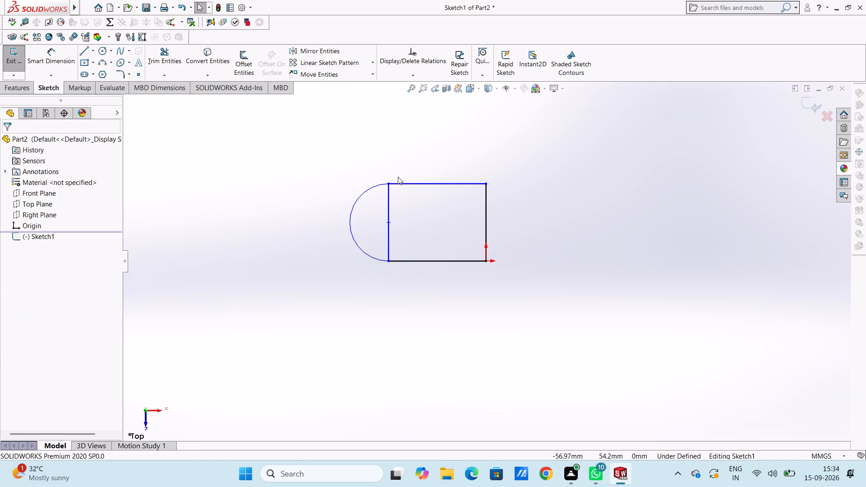
scroll(398, 177, down, 2)
click(62, 51)
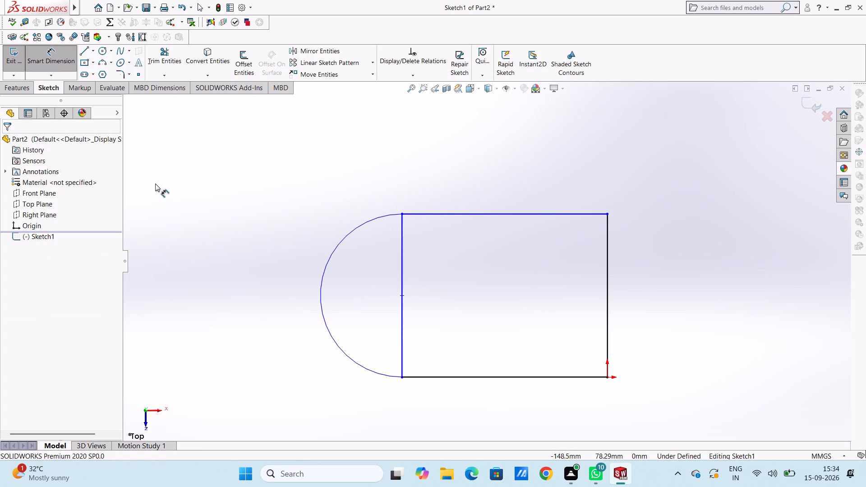
click(325, 269)
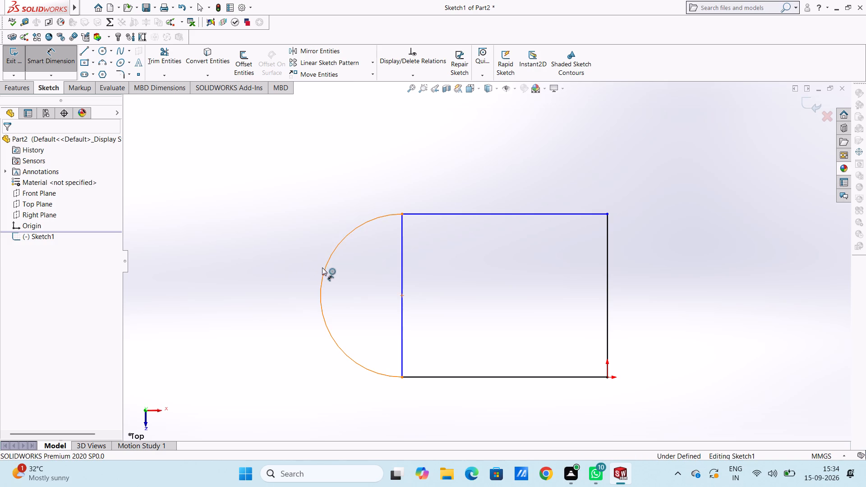
click(203, 184)
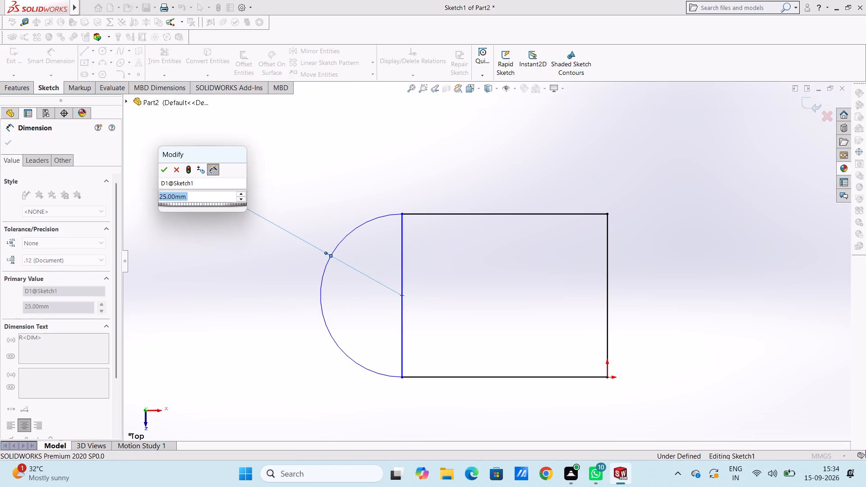
key(Return)
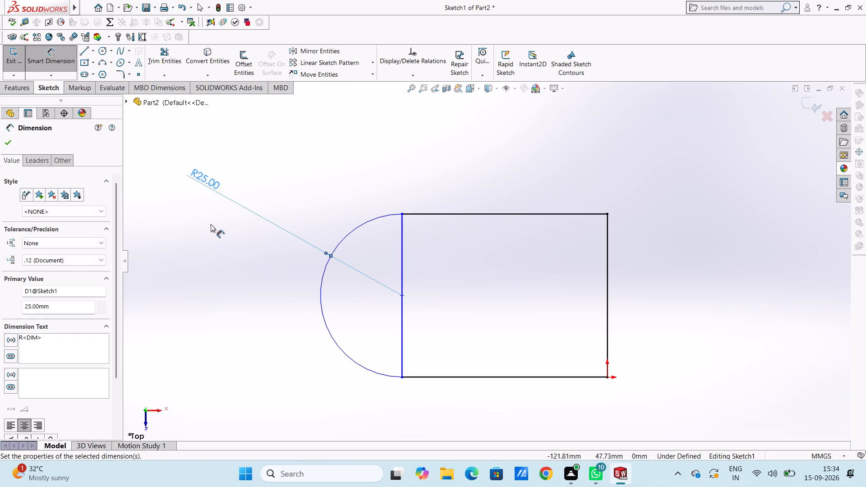
click(211, 226)
click(408, 215)
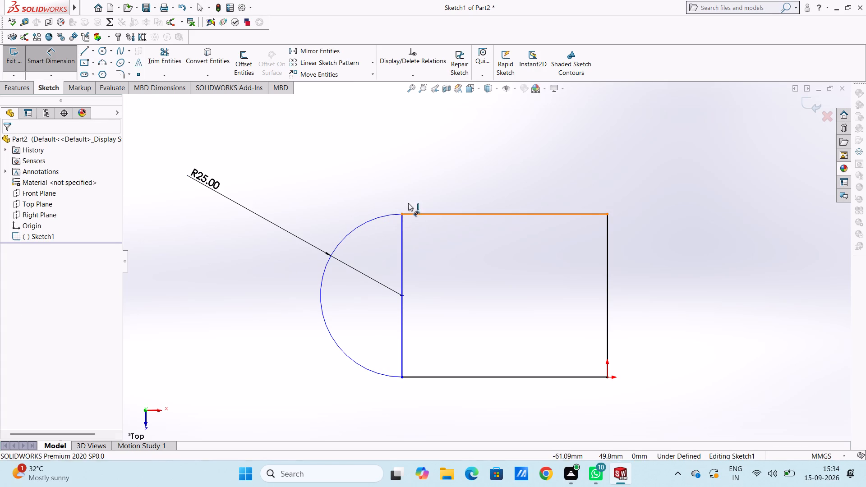
click(424, 112)
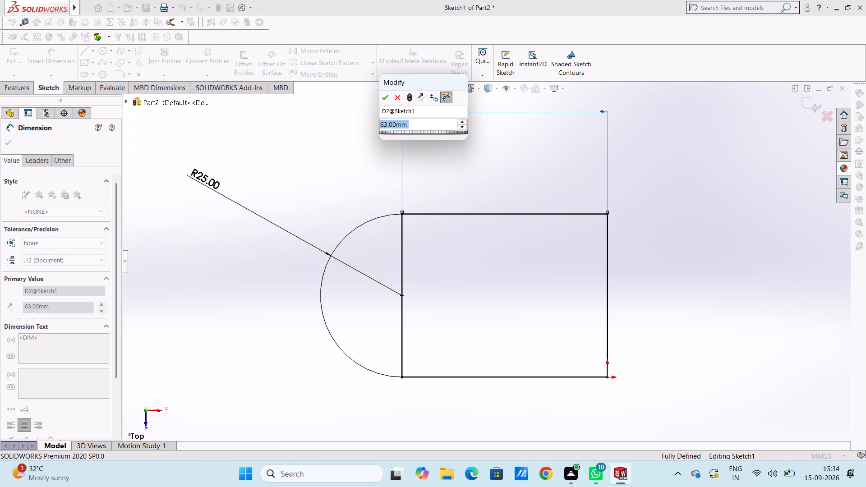
key(Return)
click(379, 156)
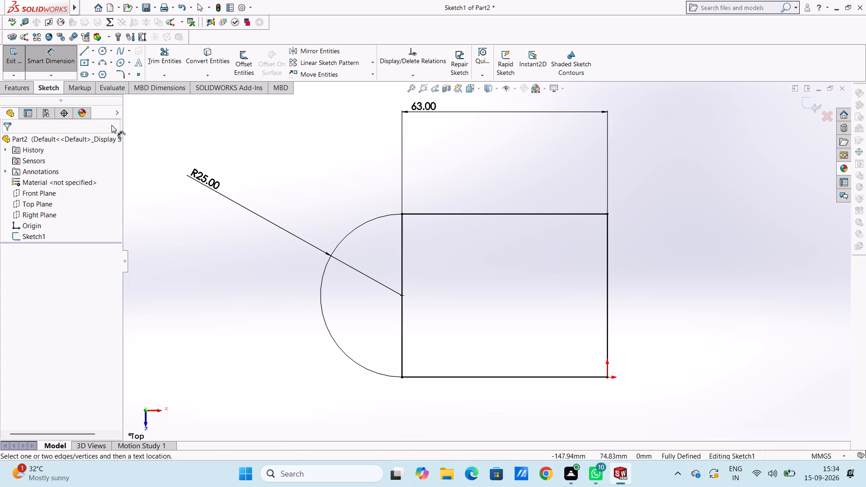
Trim away the vertical line between the arc and the rectangle to leave one D-shaped outline.
click(159, 57)
click(400, 248)
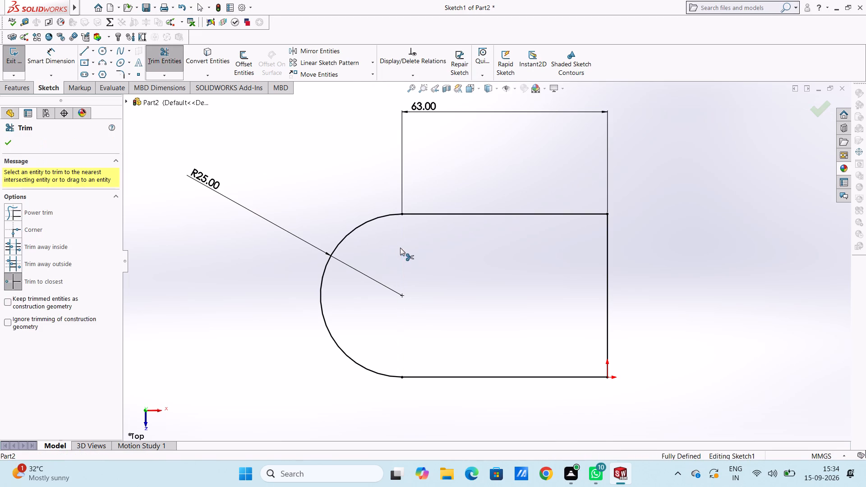
key(Escape)
key(Escape)
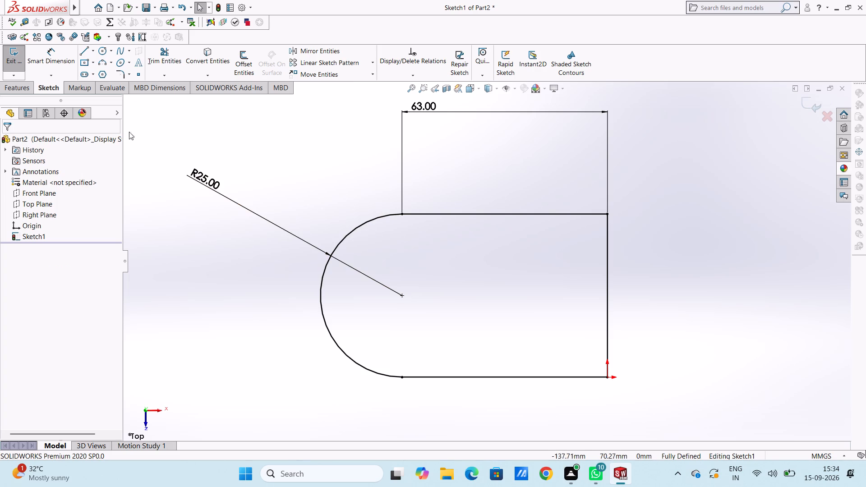
Extrude the D-shaped profile as a blind boss 4 mm deep.
click(10, 84)
click(18, 59)
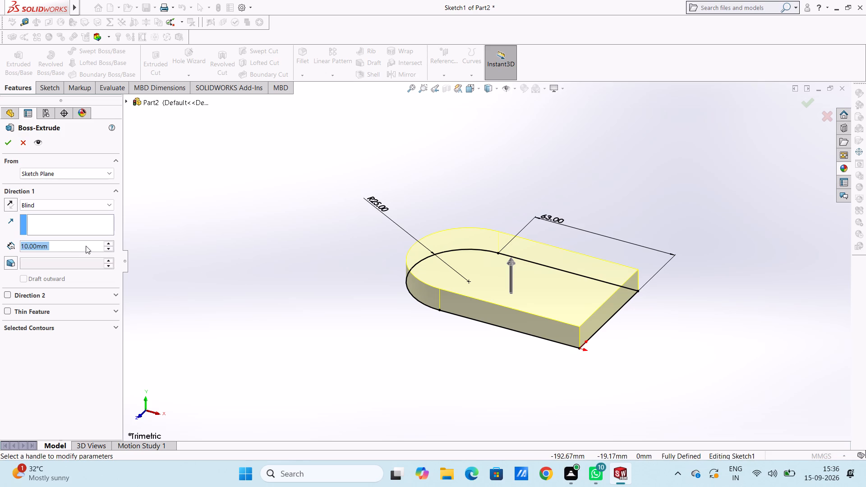
key(4)
key(Return)
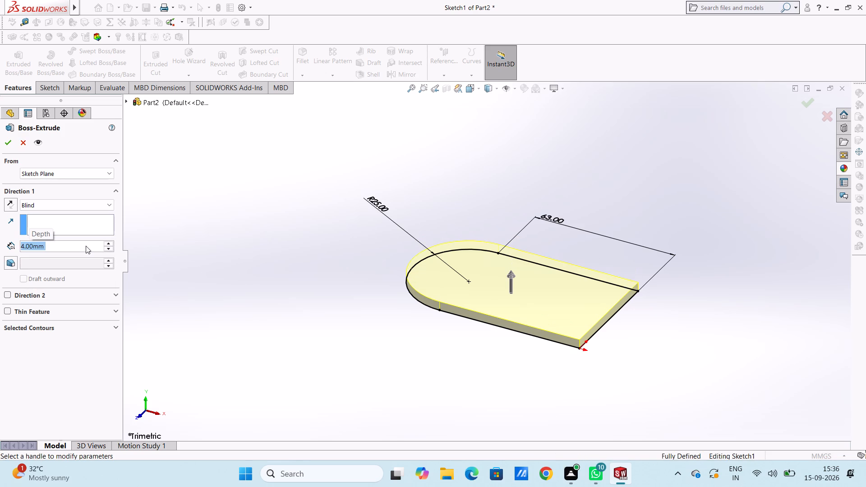
click(9, 143)
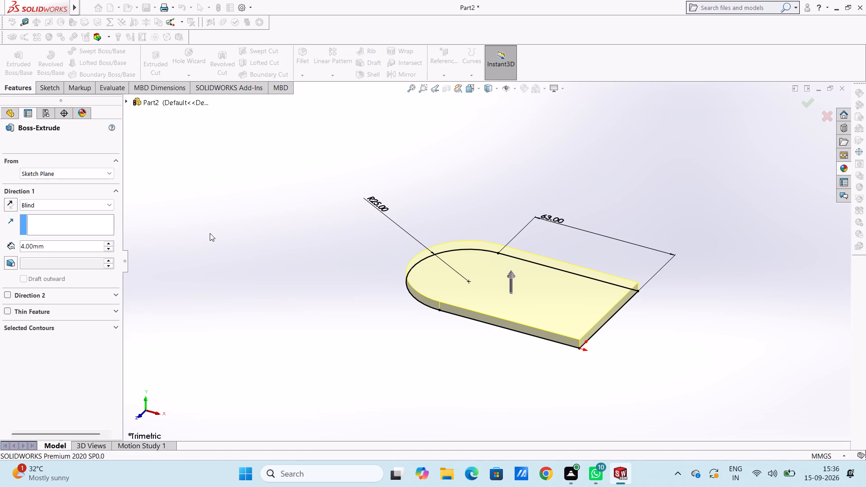
click(264, 230)
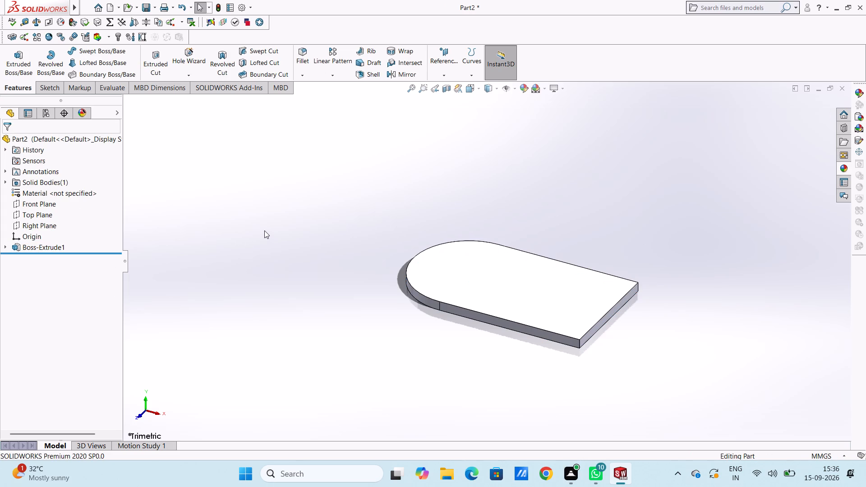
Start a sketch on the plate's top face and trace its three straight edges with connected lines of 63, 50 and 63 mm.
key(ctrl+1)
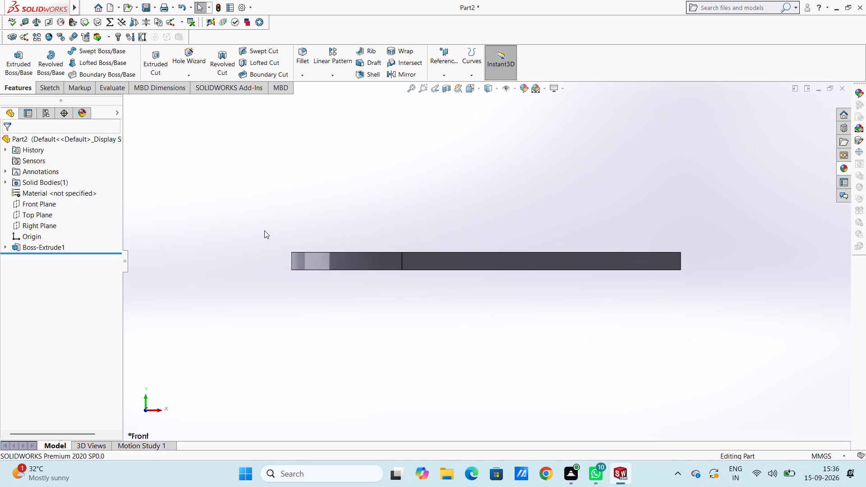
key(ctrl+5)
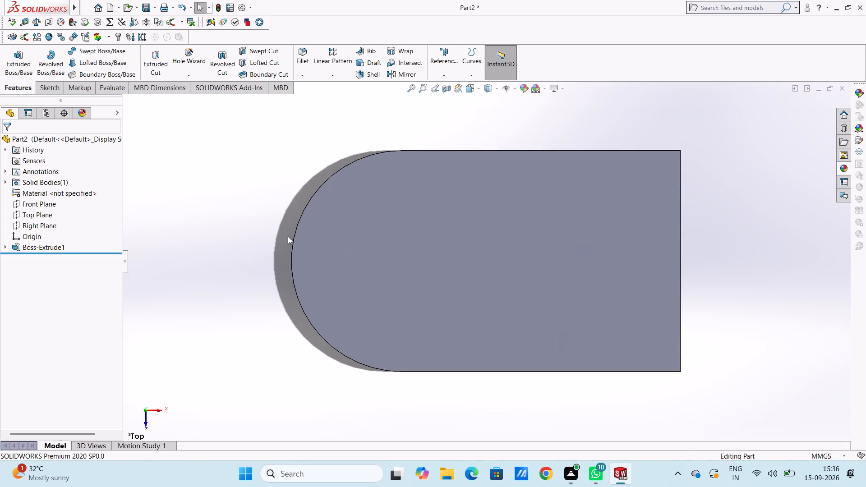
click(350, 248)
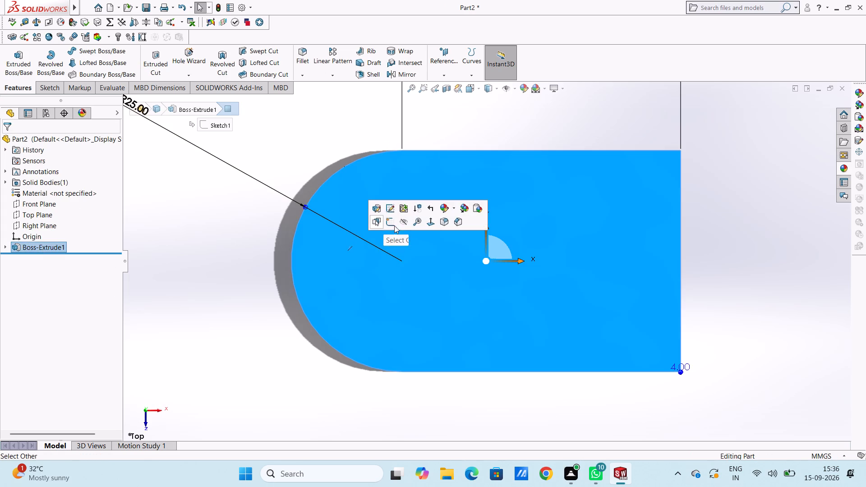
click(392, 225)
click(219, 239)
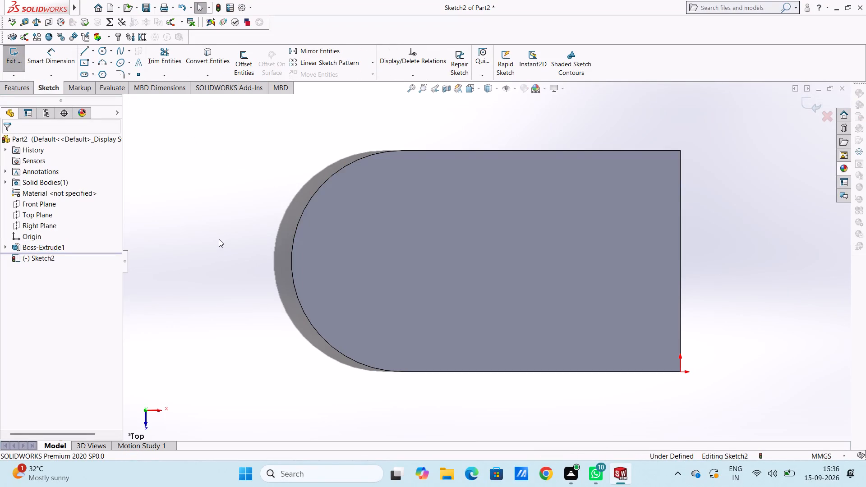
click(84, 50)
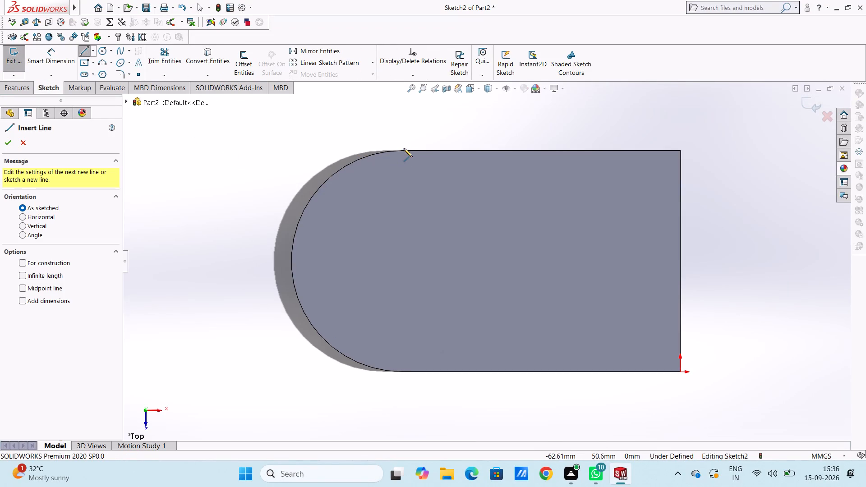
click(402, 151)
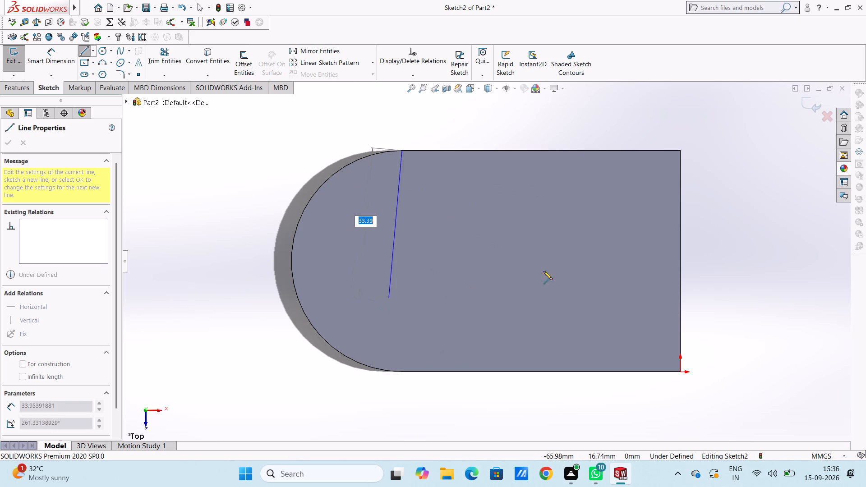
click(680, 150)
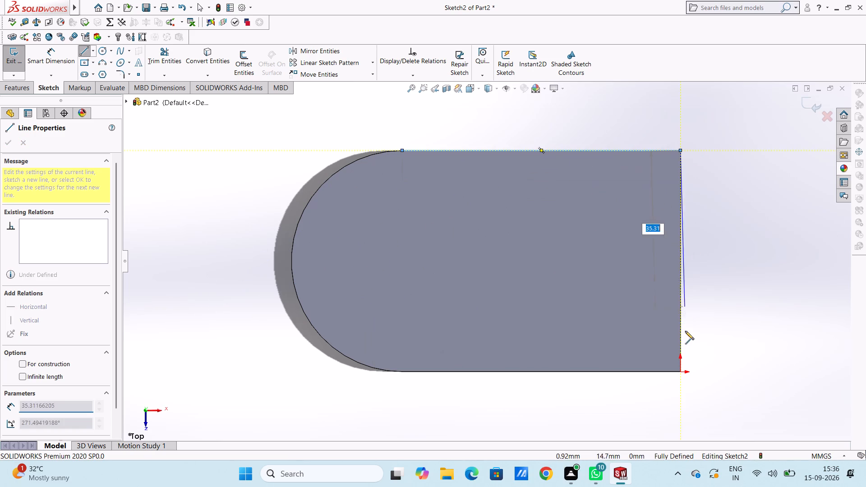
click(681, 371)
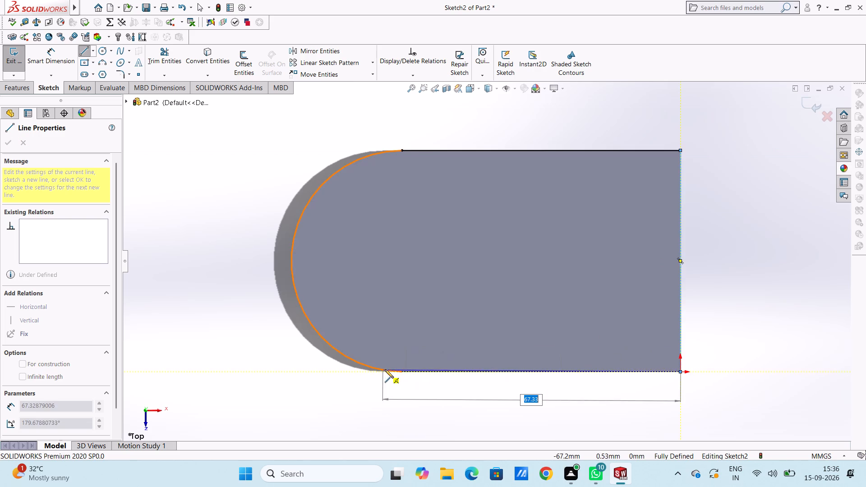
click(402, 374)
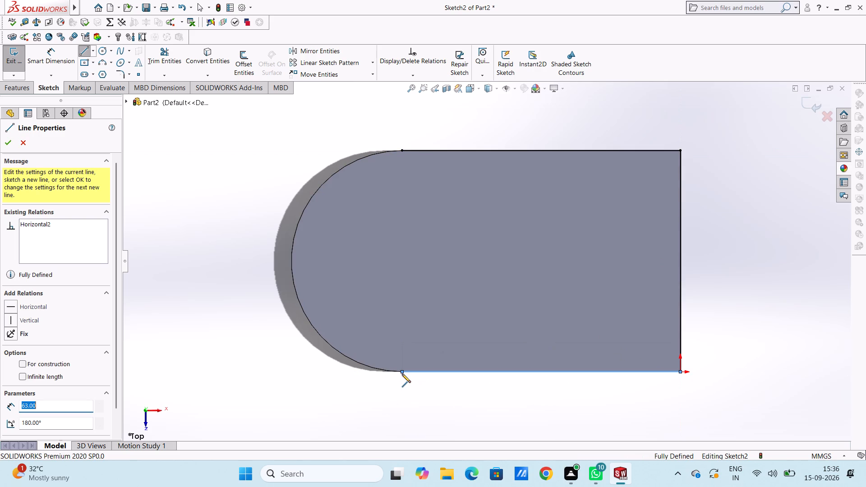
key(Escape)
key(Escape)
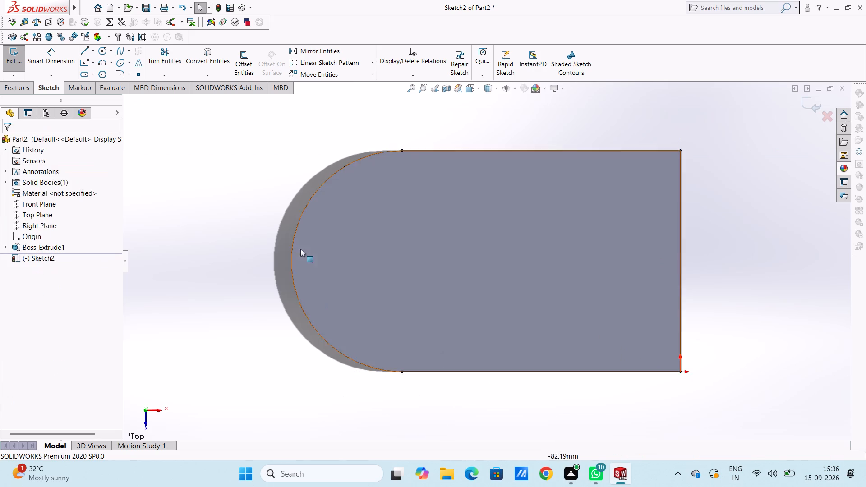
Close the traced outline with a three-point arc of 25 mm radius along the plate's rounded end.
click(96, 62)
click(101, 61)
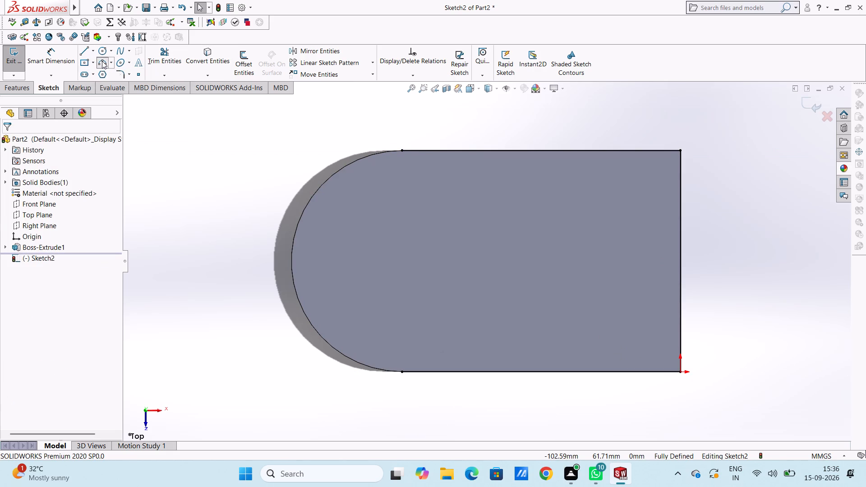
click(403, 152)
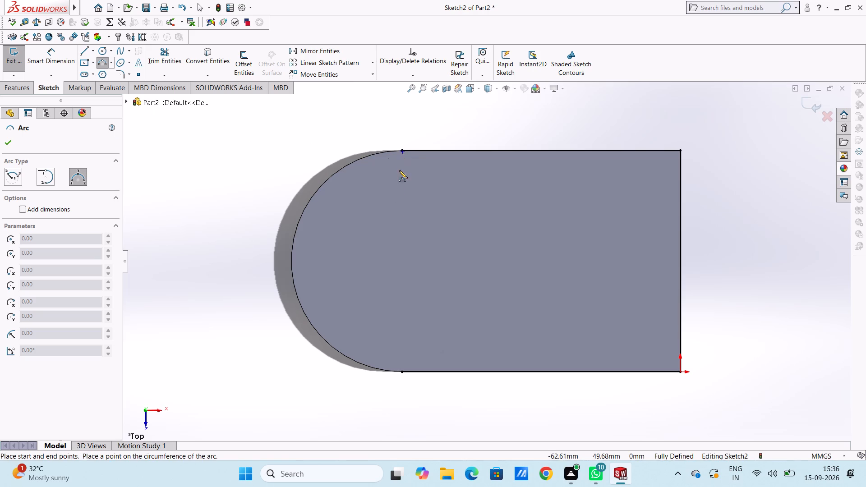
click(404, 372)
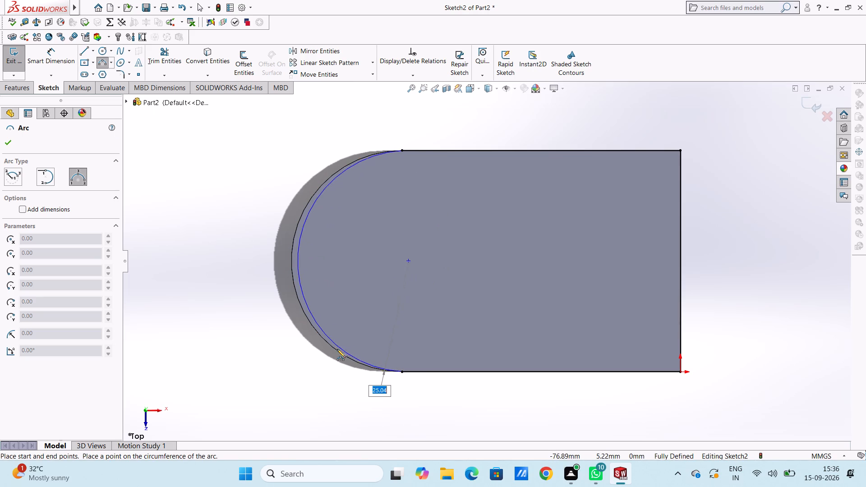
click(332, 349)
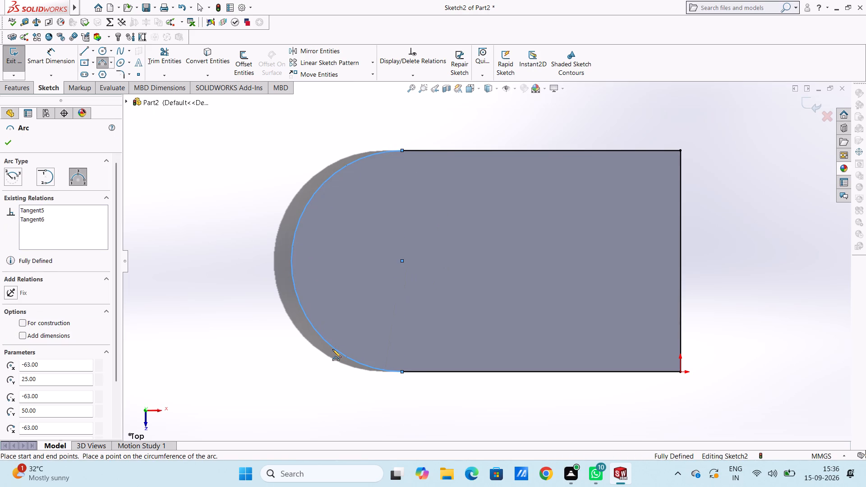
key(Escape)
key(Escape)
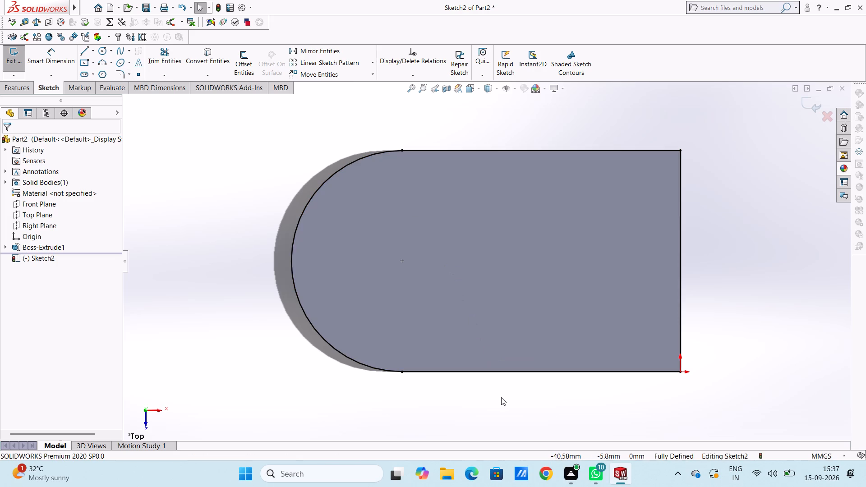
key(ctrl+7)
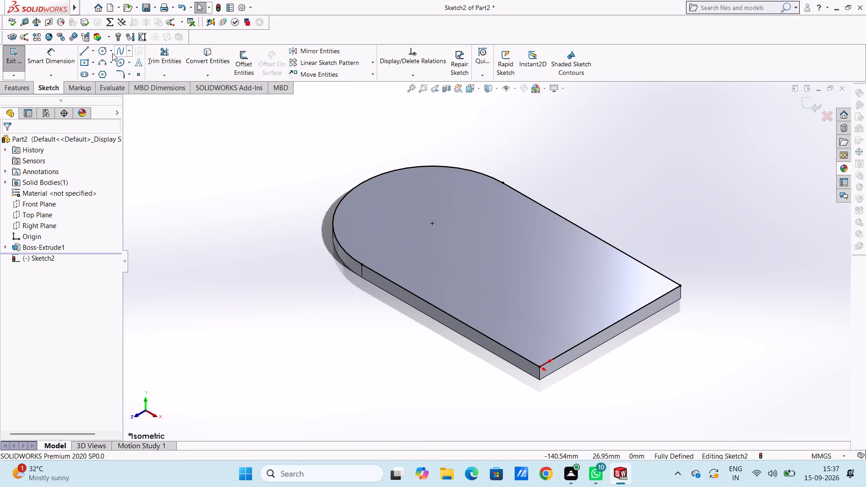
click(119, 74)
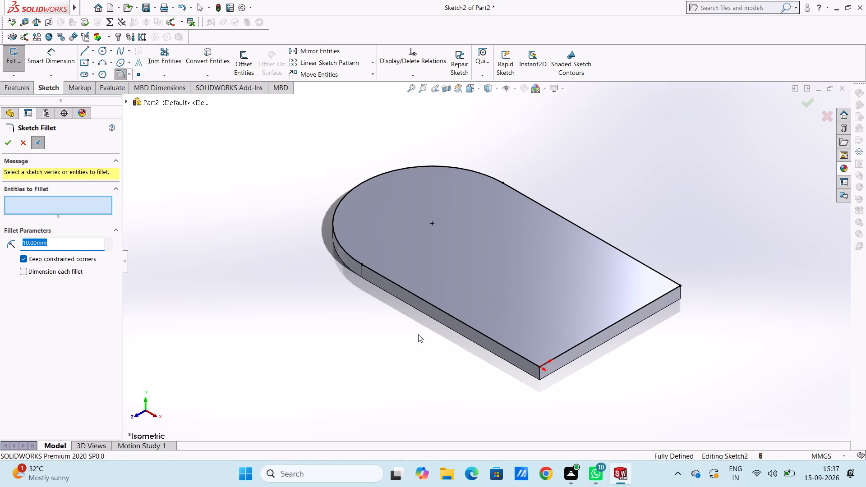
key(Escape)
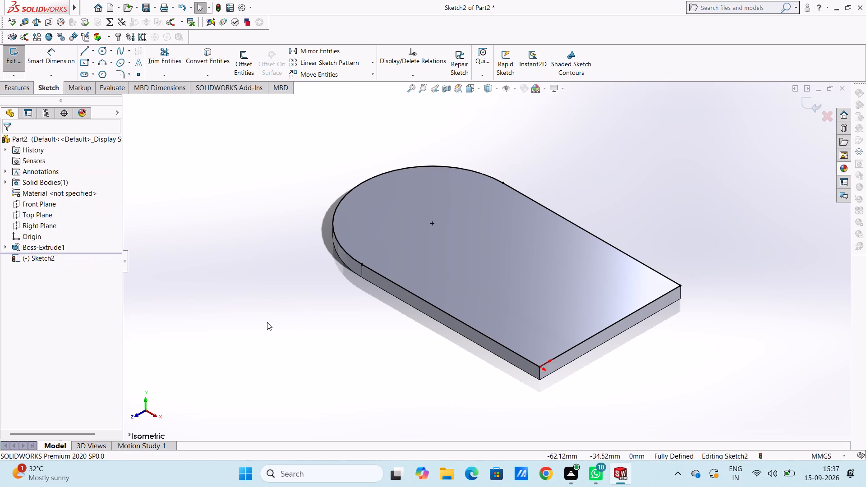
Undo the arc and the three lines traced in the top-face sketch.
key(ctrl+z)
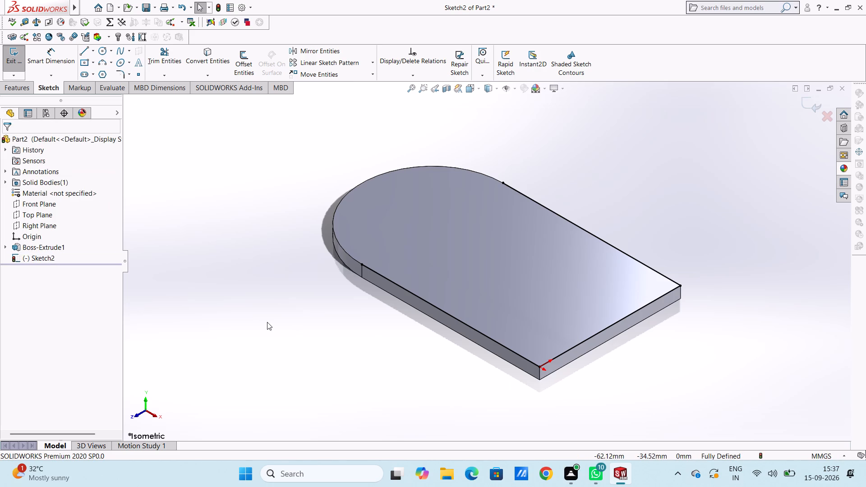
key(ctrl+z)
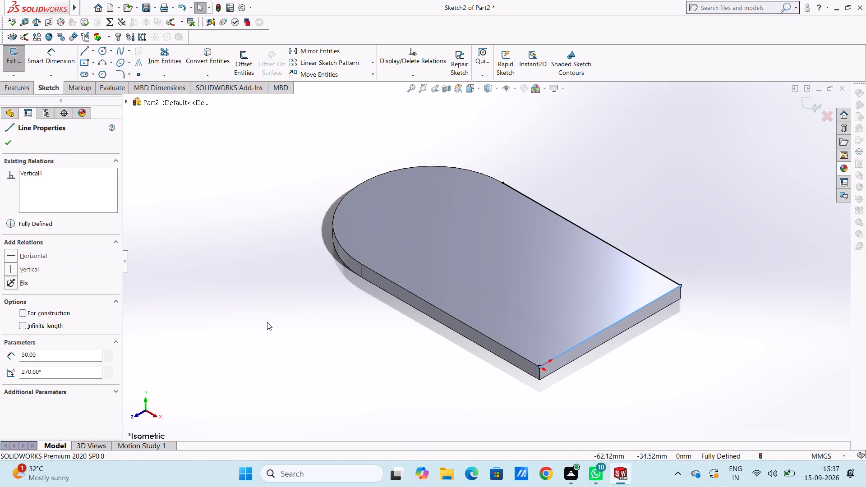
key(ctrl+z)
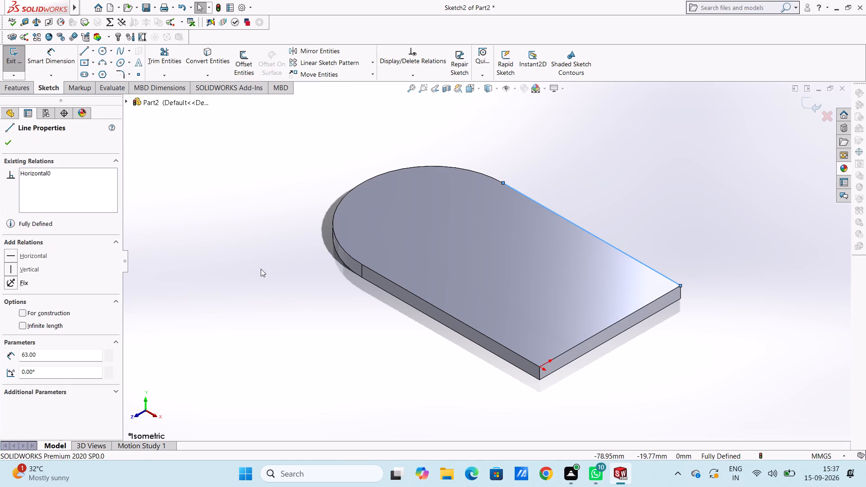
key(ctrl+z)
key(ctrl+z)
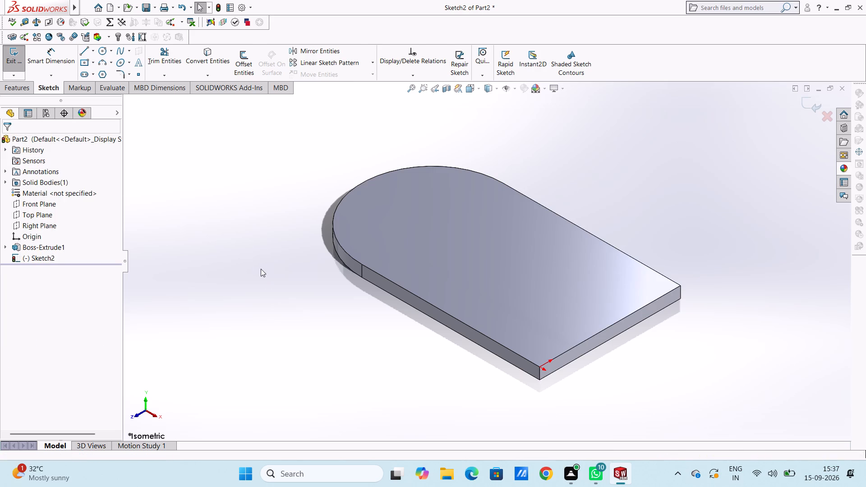
Fillet the two vertical corner edges at the plate's square end with a symmetric 4 mm radius.
click(299, 51)
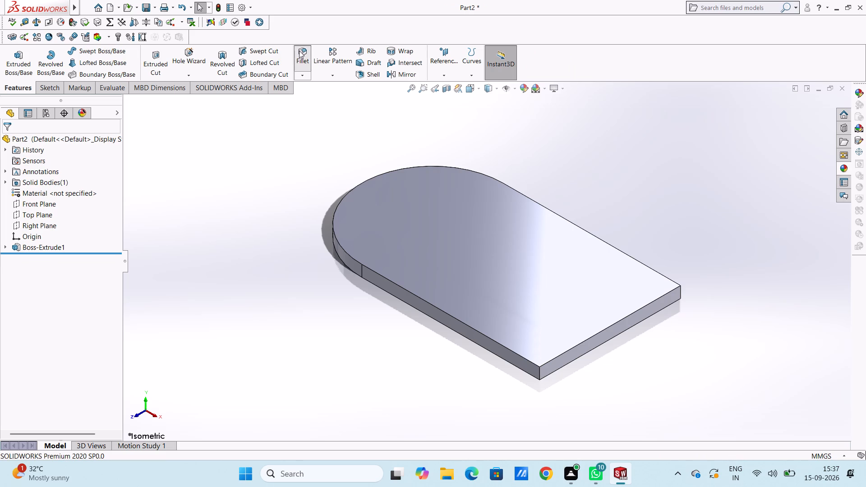
click(539, 374)
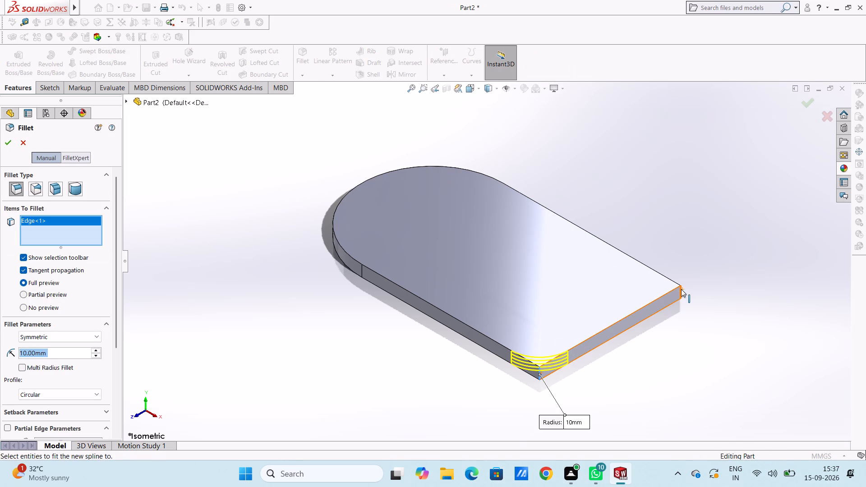
click(681, 289)
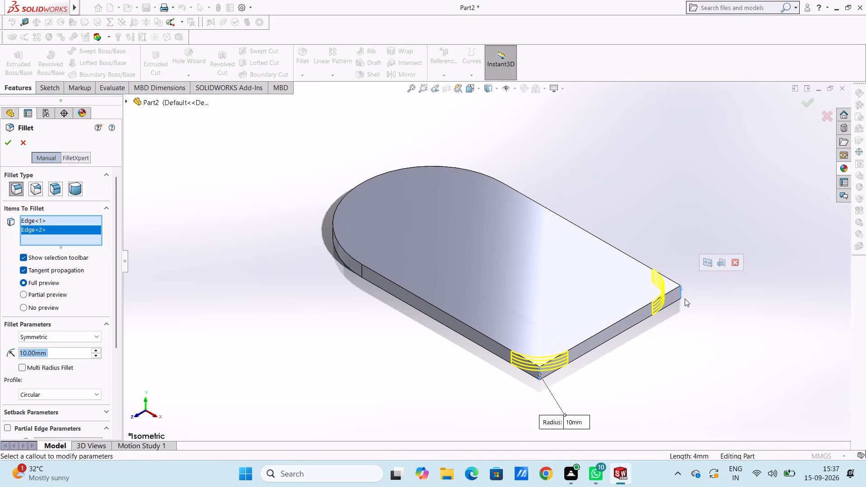
key(4)
key(Return)
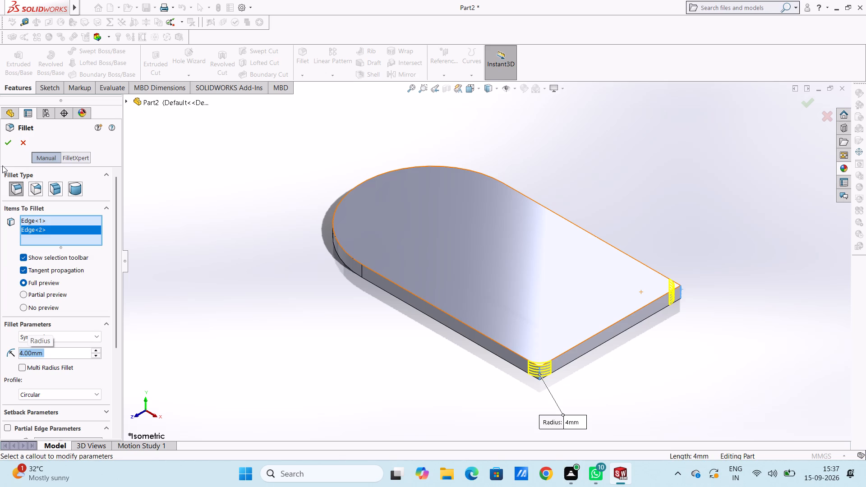
click(7, 142)
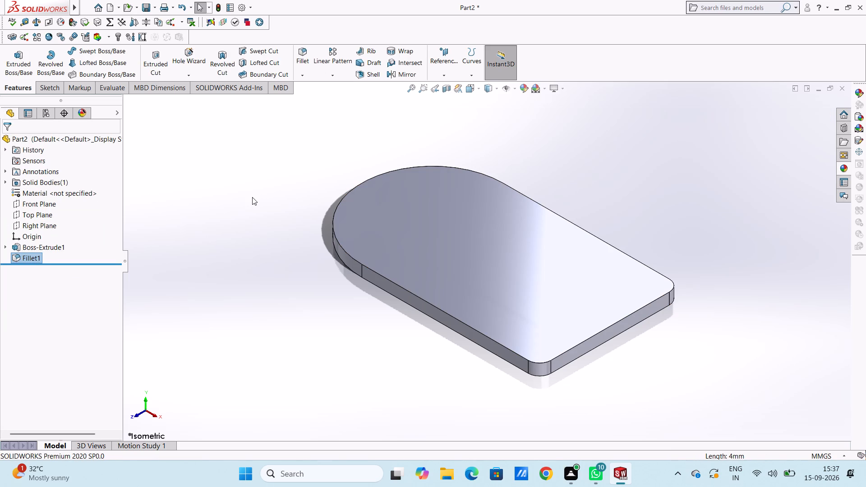
Start a new sketch on the plate's top face and trace its far long straight edge with a 59 mm horizontal line.
key(ctrl+5)
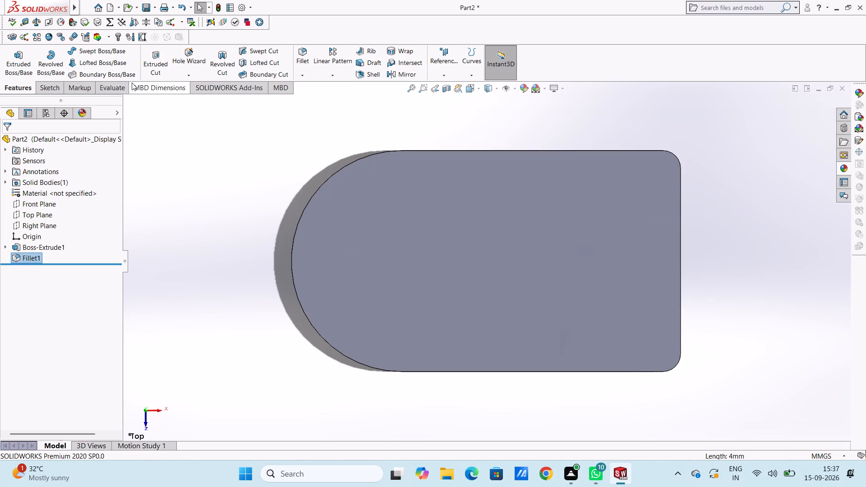
click(406, 233)
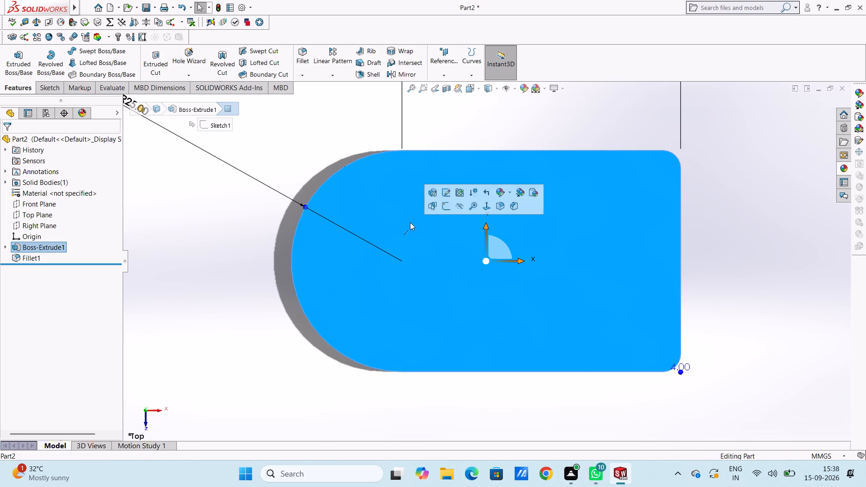
click(446, 208)
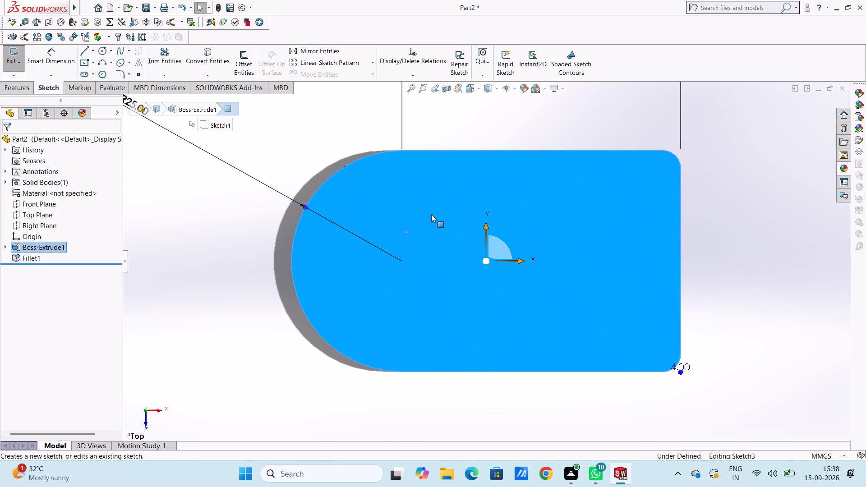
click(238, 214)
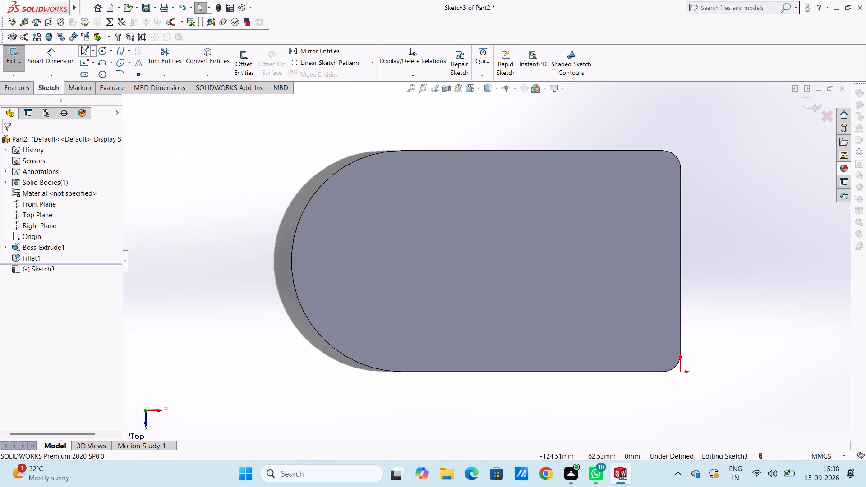
click(83, 49)
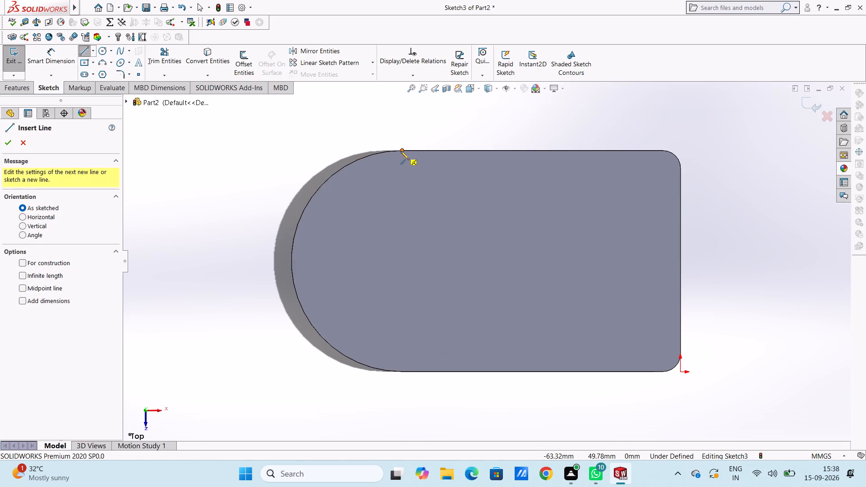
click(402, 151)
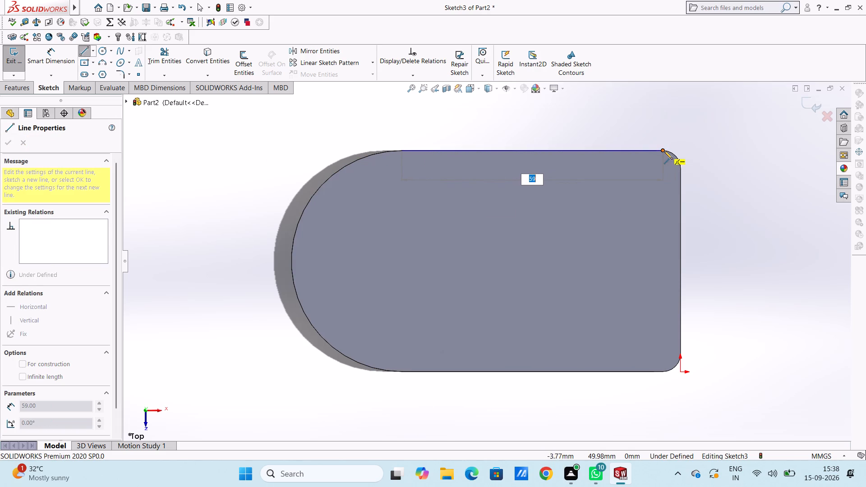
click(664, 151)
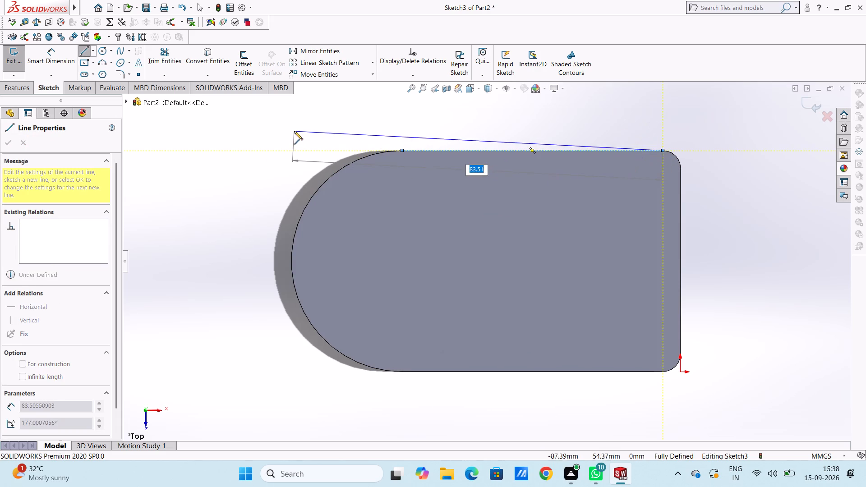
Trace the plate's far filleted corner with a three-point arc of 4 mm radius, starting from the 59 mm line's end.
click(101, 67)
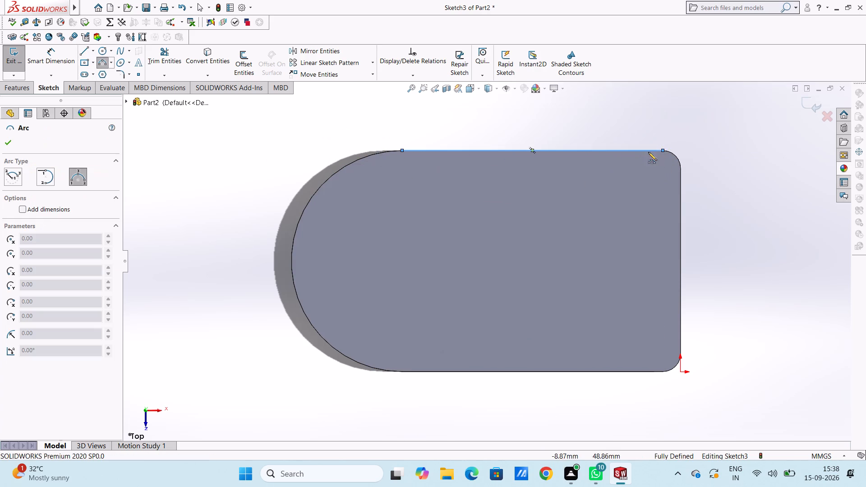
click(661, 150)
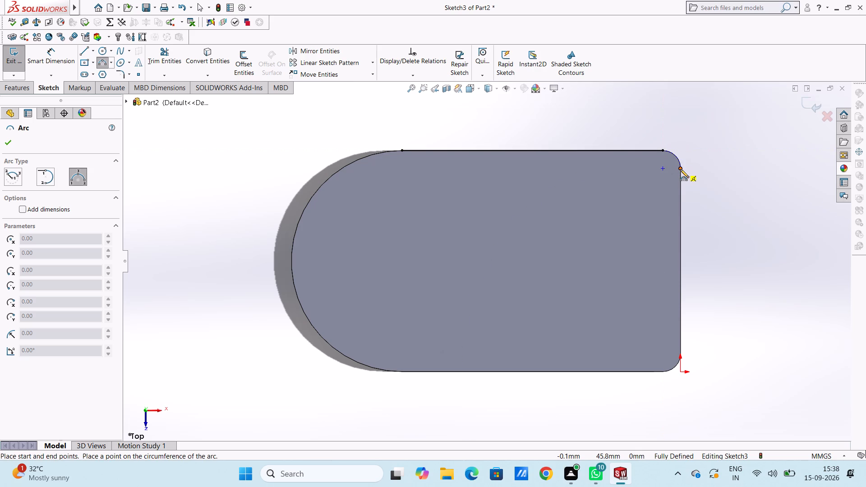
click(680, 169)
click(679, 161)
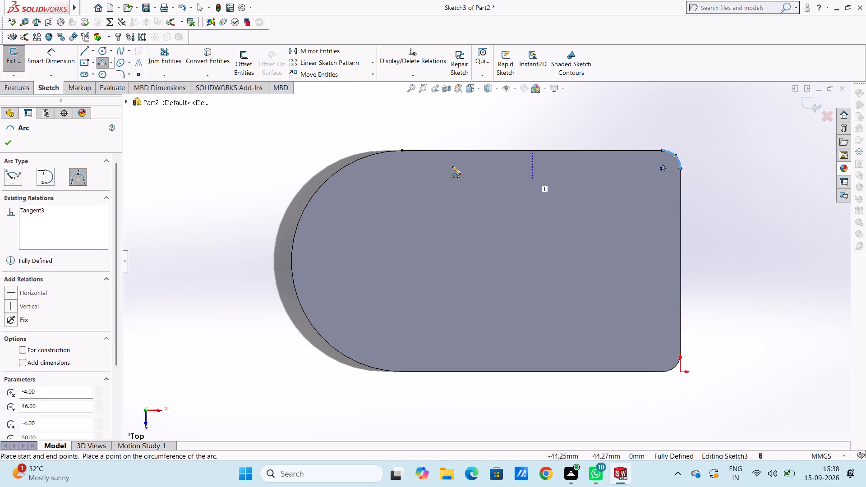
Trace the plate's straight square-end edge with a 42 mm vertical line between the two filleted corners.
click(88, 51)
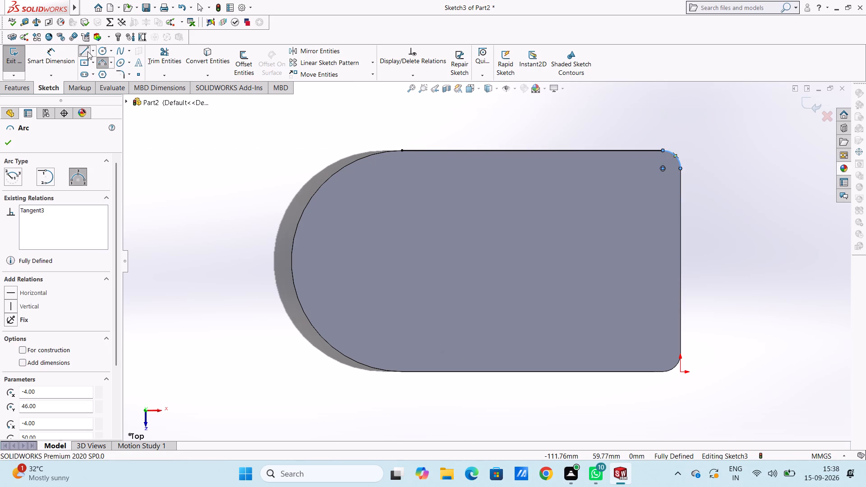
click(680, 168)
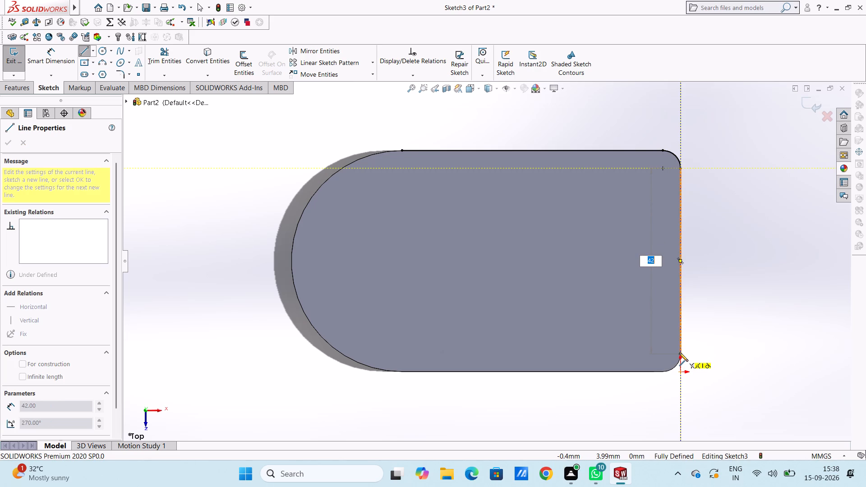
click(680, 352)
key(Escape)
key(Escape)
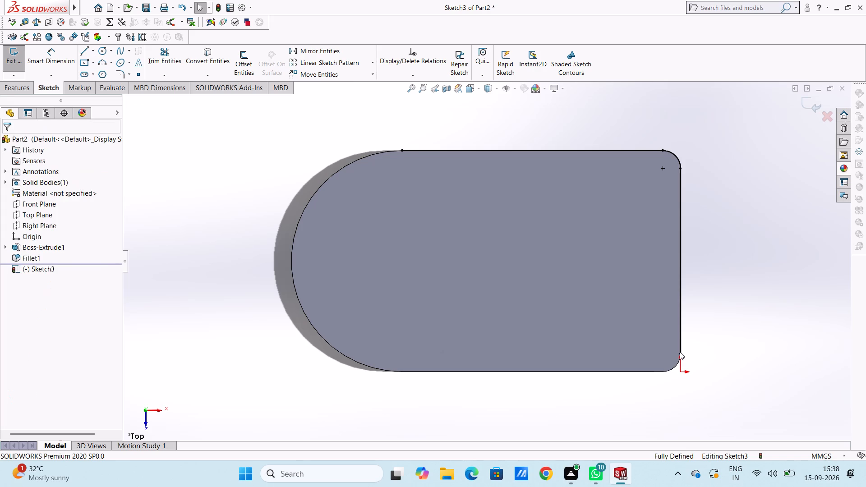
Trace the plate's rounded end with a three-point arc of 25 mm radius joining the ends of both long edges.
click(104, 61)
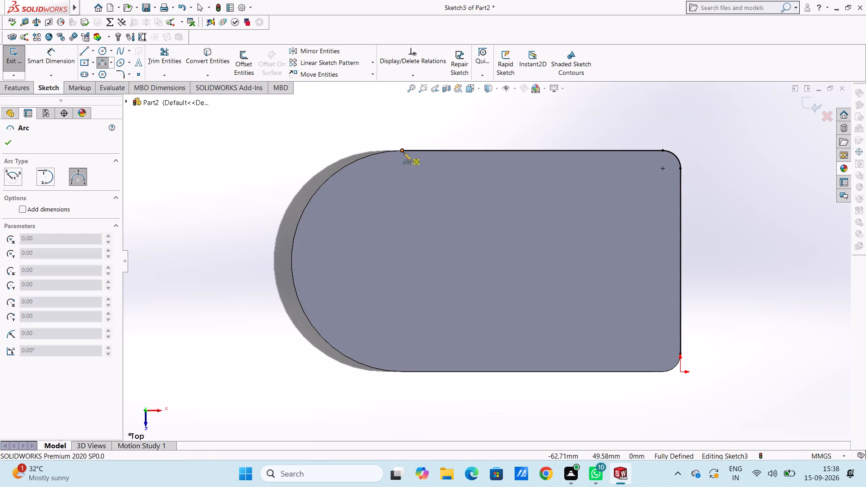
click(402, 151)
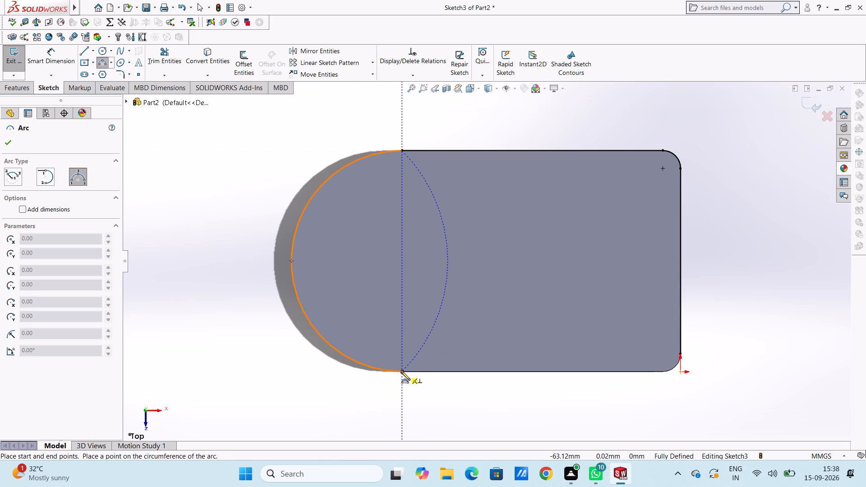
click(401, 372)
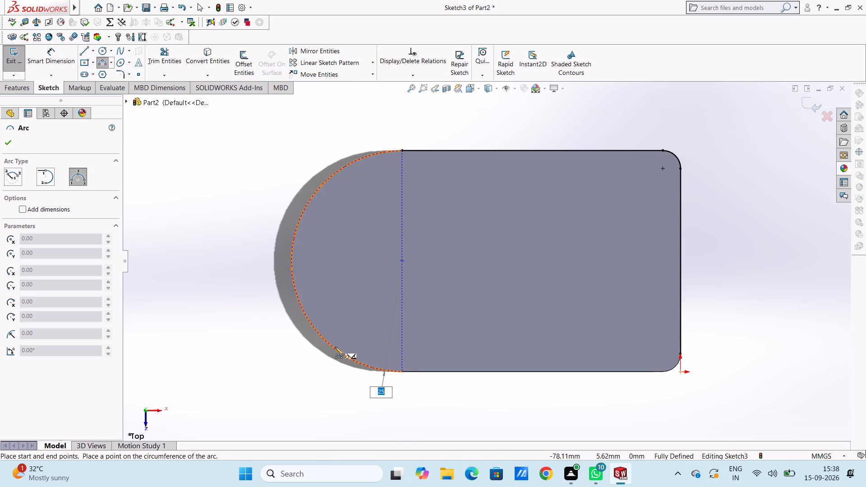
click(335, 347)
key(Escape)
key(Escape)
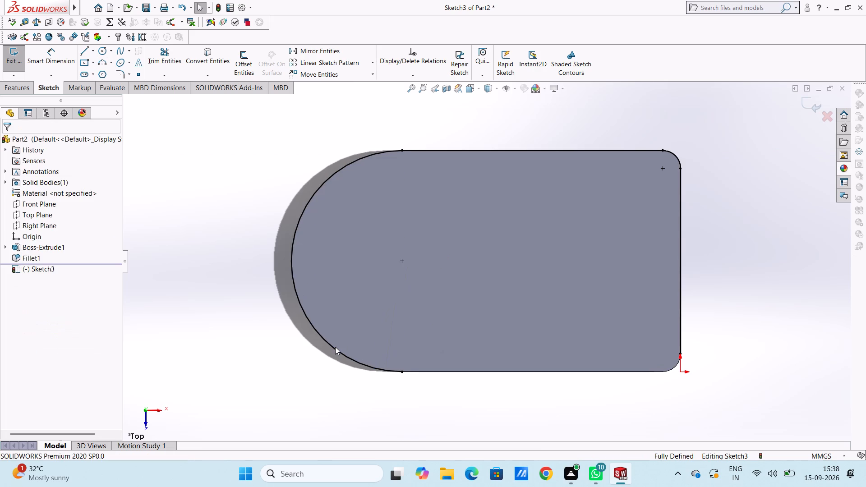
Trace the plate's near long edge, on the origin side, with a 59 mm horizontal line from the rounded end's arc.
click(83, 52)
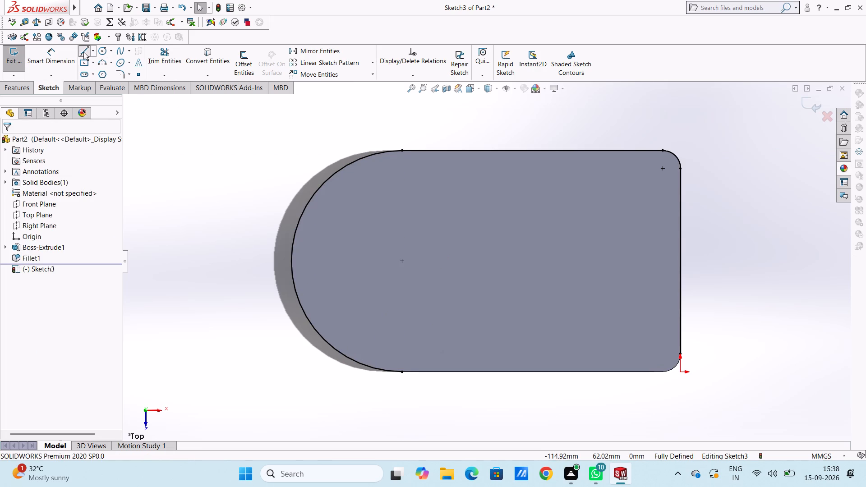
click(401, 372)
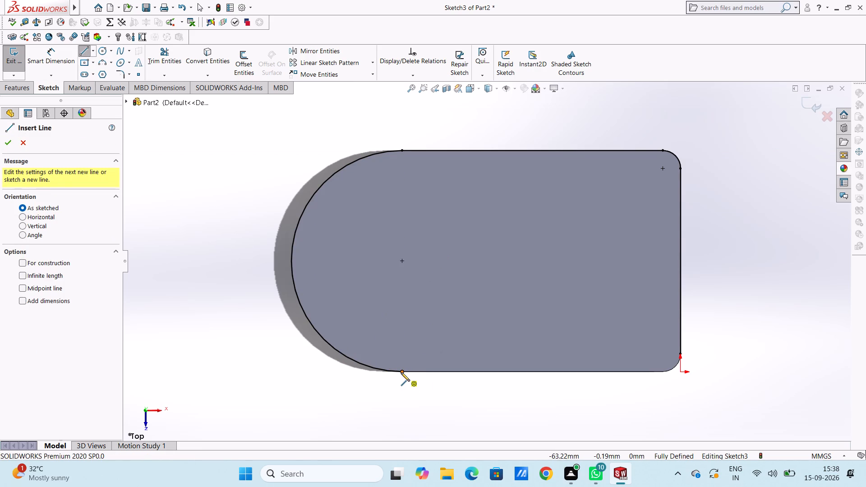
click(663, 372)
key(Escape)
key(Escape)
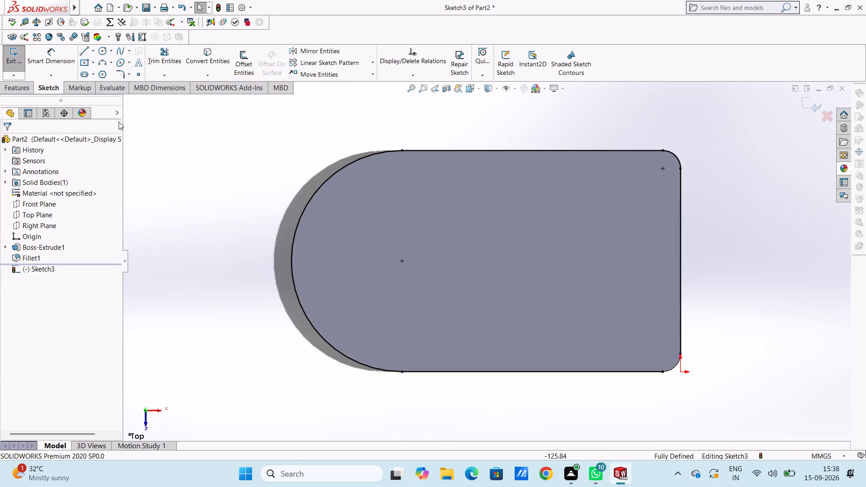
Close the traced outline with a three-point arc of 4 mm radius along the filleted corner beside the origin.
click(100, 65)
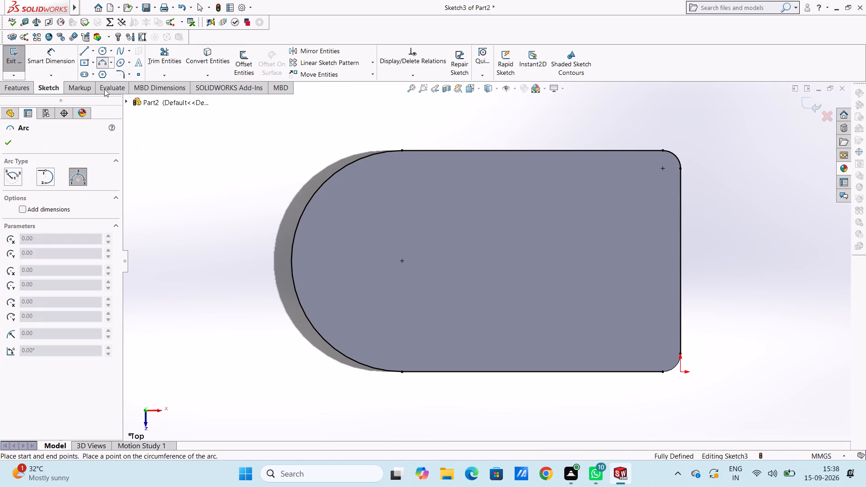
click(663, 372)
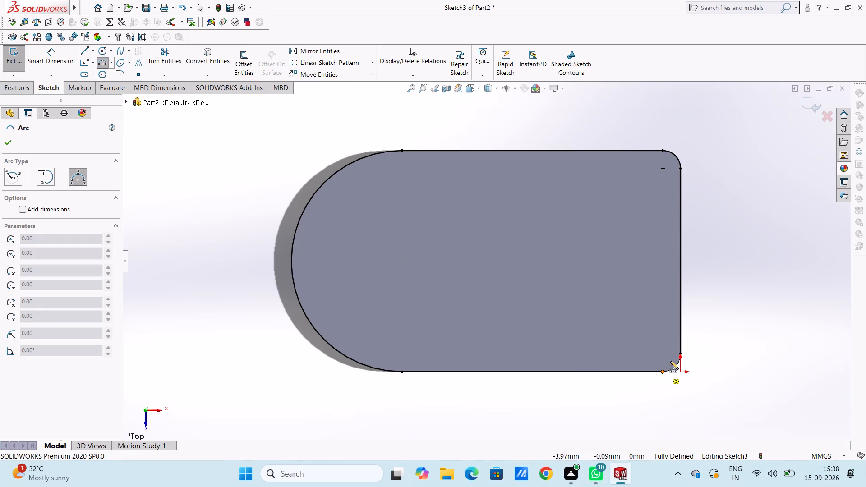
click(679, 353)
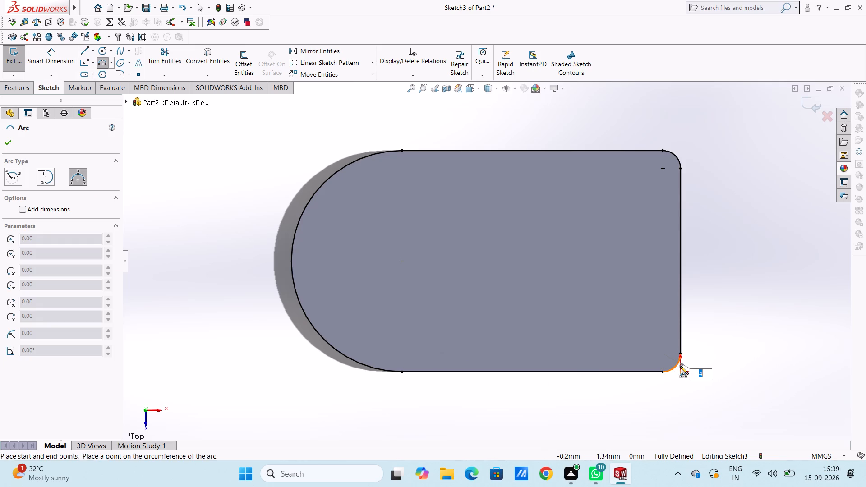
click(679, 365)
key(Escape)
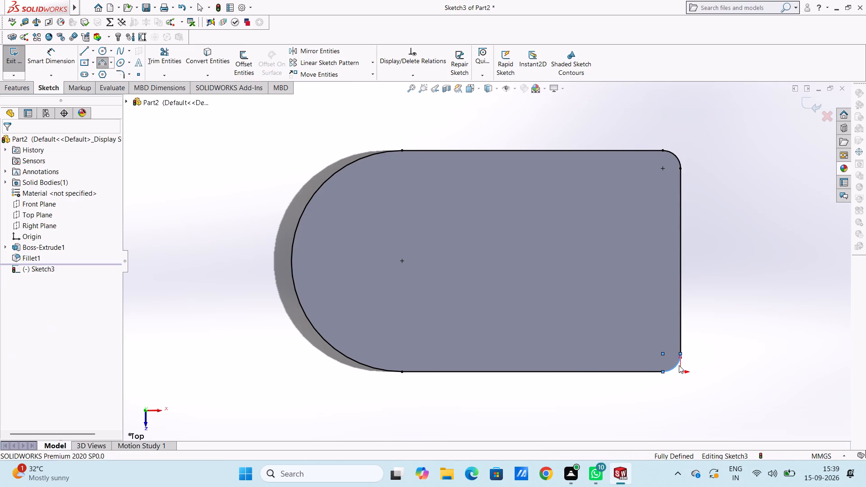
key(Escape)
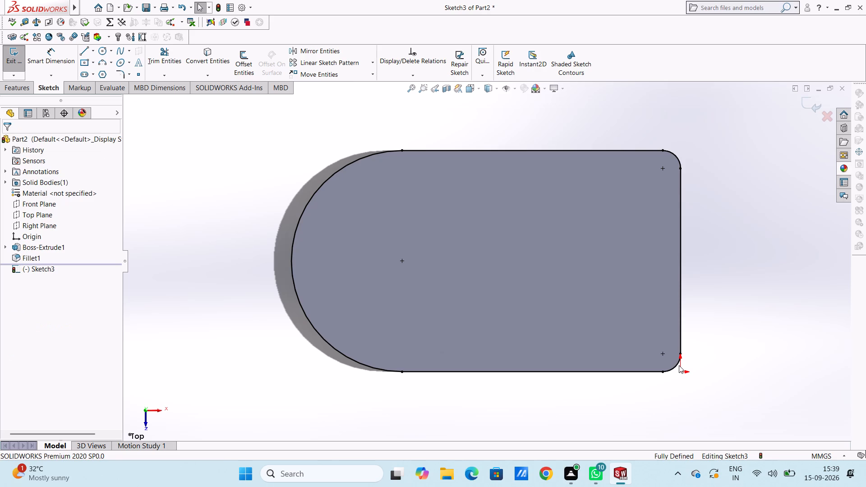
Offset the whole traced outline 3 mm inward as a selected chain, with the bi-directional option off and the direction reversed.
click(248, 55)
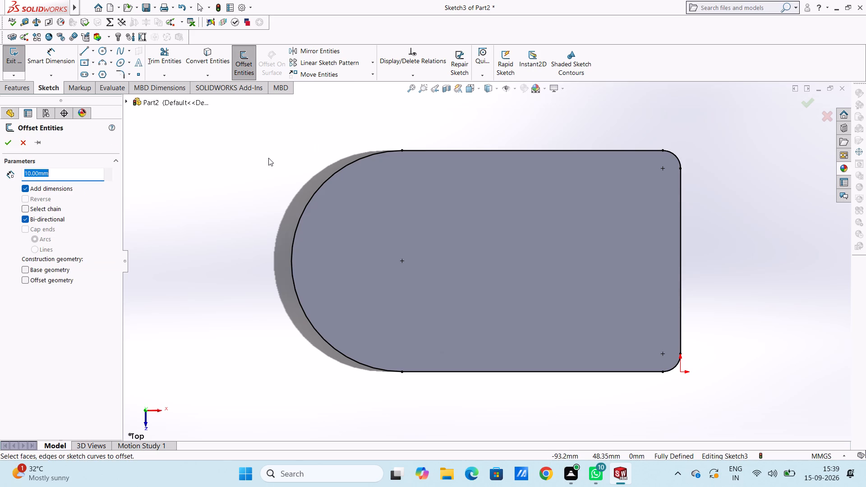
key(3)
key(Return)
click(324, 185)
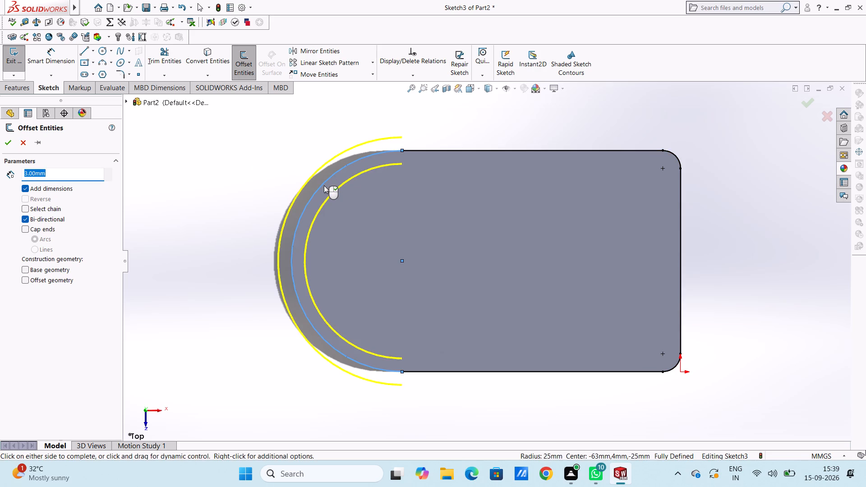
click(25, 209)
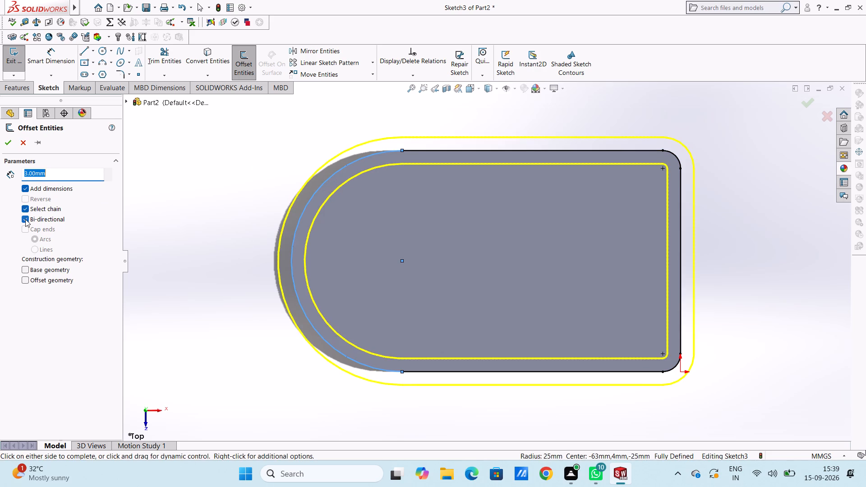
click(24, 219)
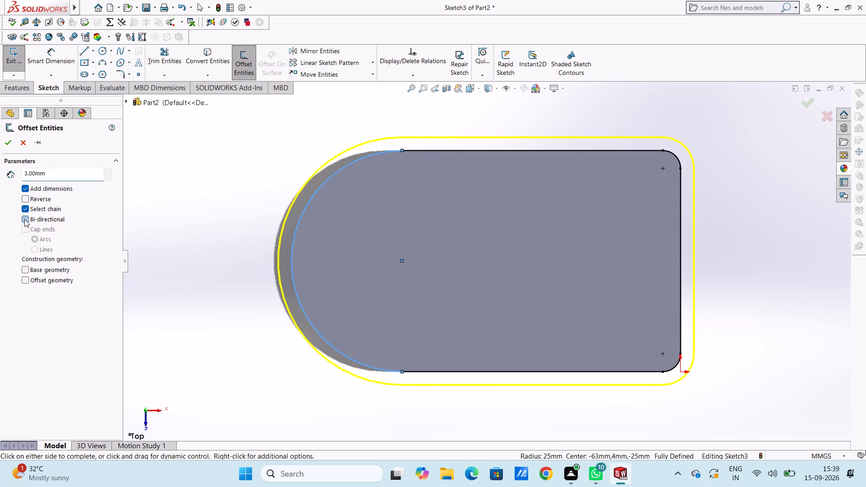
click(26, 201)
click(5, 142)
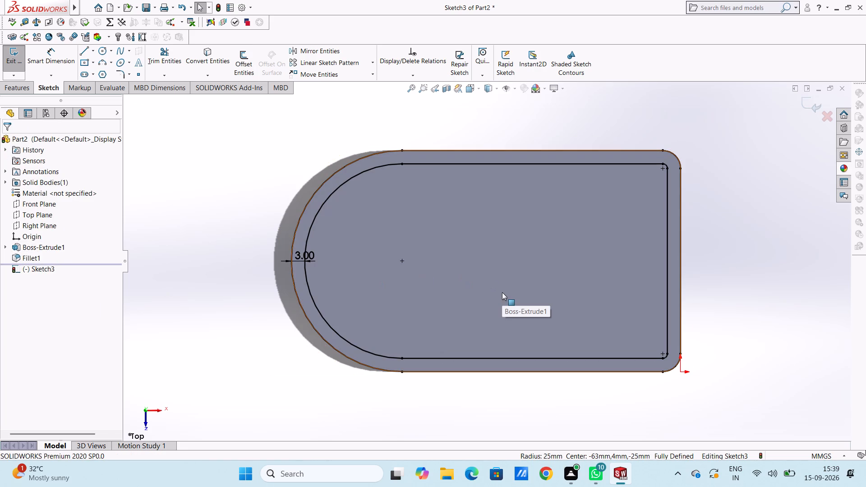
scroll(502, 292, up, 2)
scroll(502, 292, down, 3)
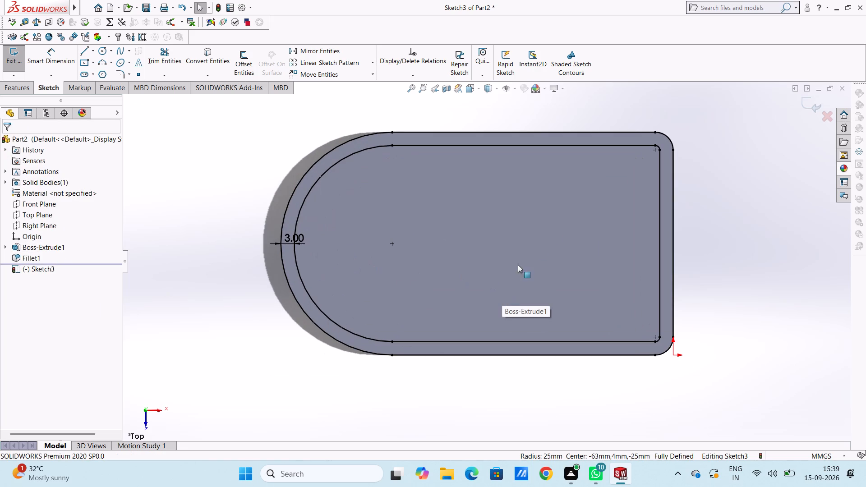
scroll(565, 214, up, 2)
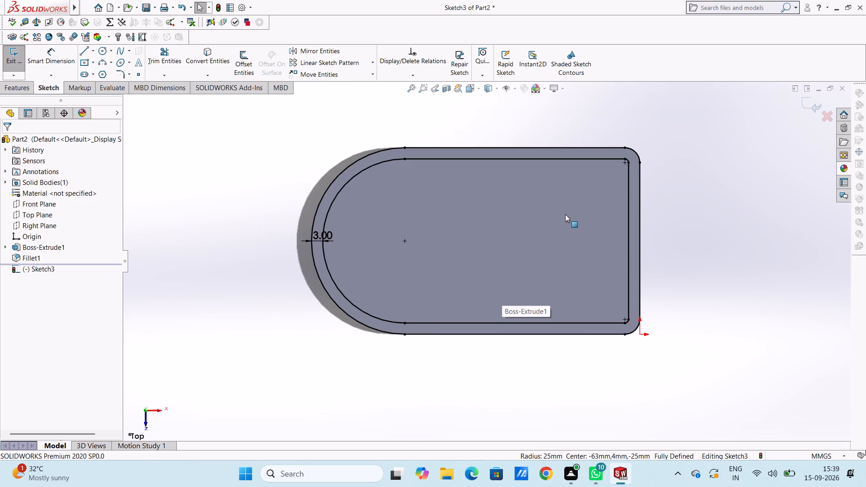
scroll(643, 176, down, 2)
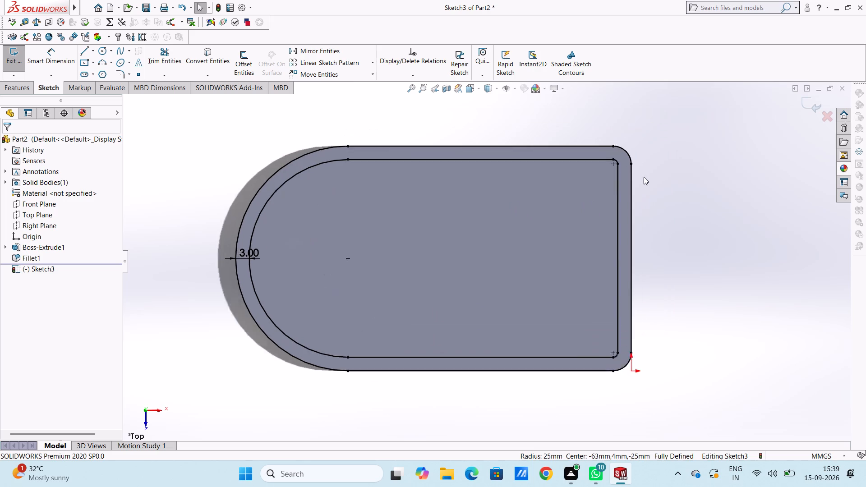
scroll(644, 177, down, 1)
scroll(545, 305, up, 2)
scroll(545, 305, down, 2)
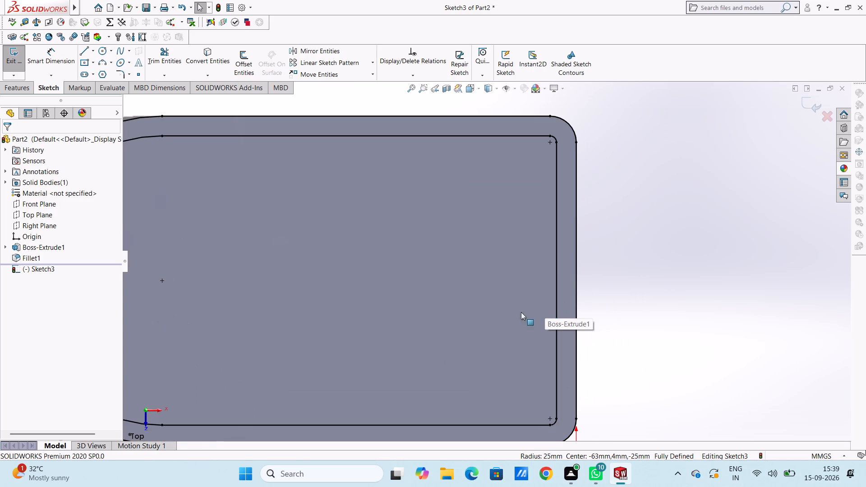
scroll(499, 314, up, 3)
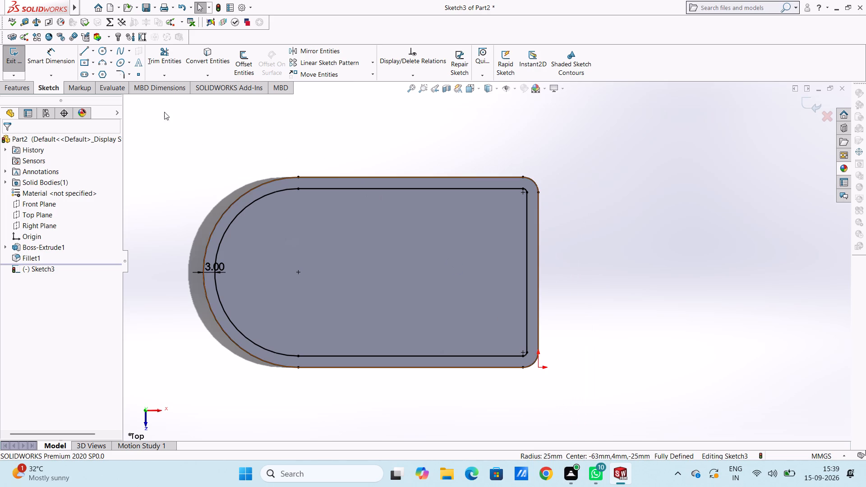
Draw an 85 mm horizontal line along the plate's middle, from the outer arc at the rounded end to the inner square-end line.
click(83, 55)
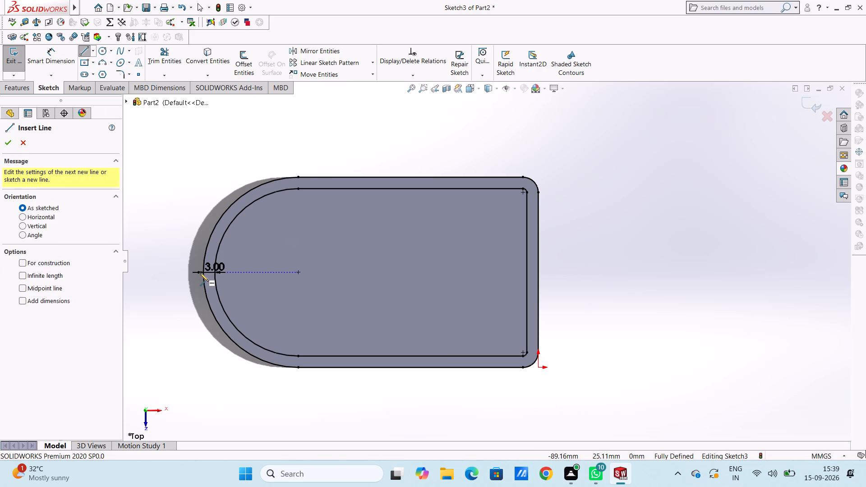
click(202, 270)
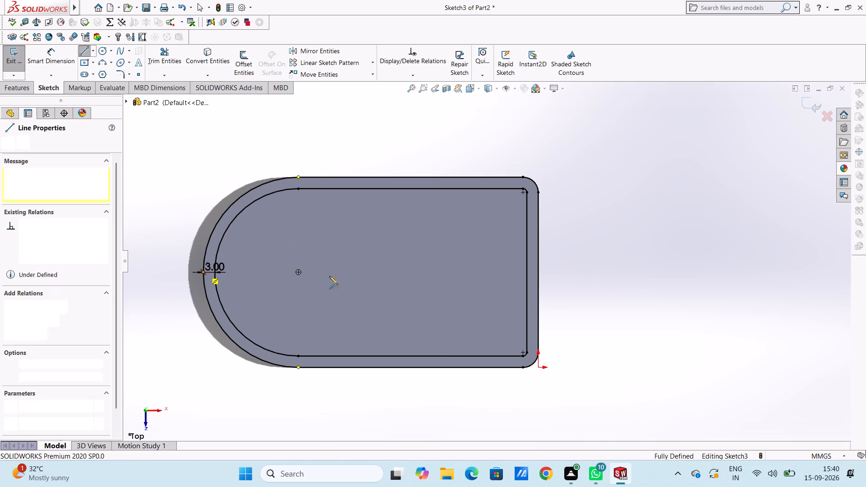
click(527, 272)
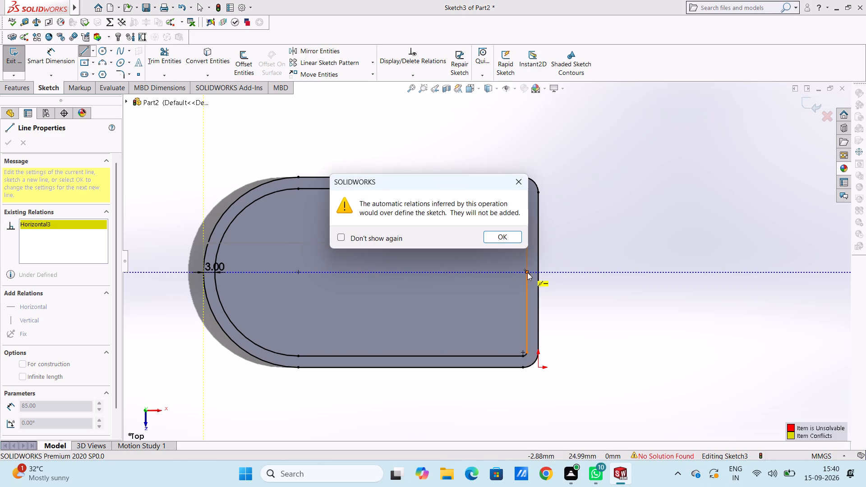
key(Escape)
key(Escape)
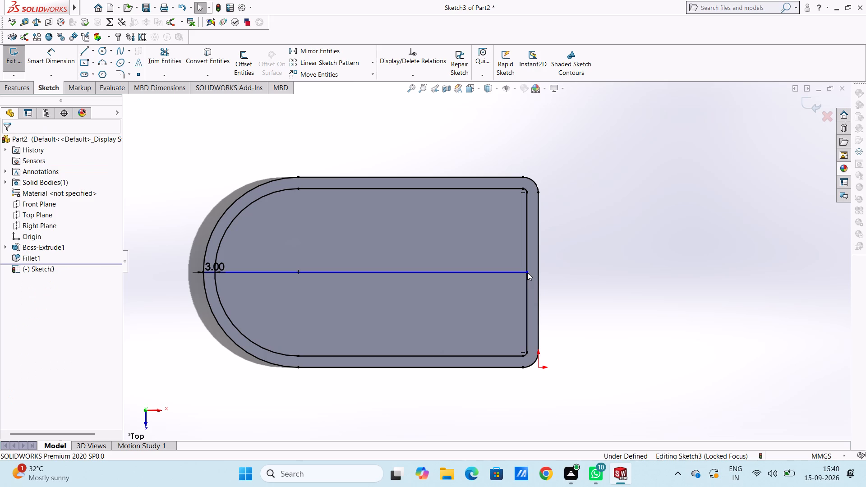
scroll(527, 274, up, 2)
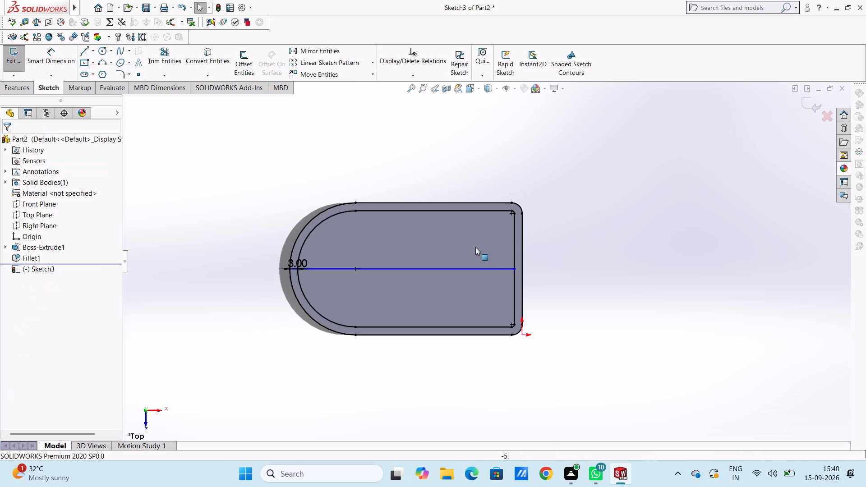
Sketch a circle of 7 mm radius centred on the middle line, about 20 mm from the outer square-end line.
scroll(496, 272, down, 3)
scroll(498, 219, down, 3)
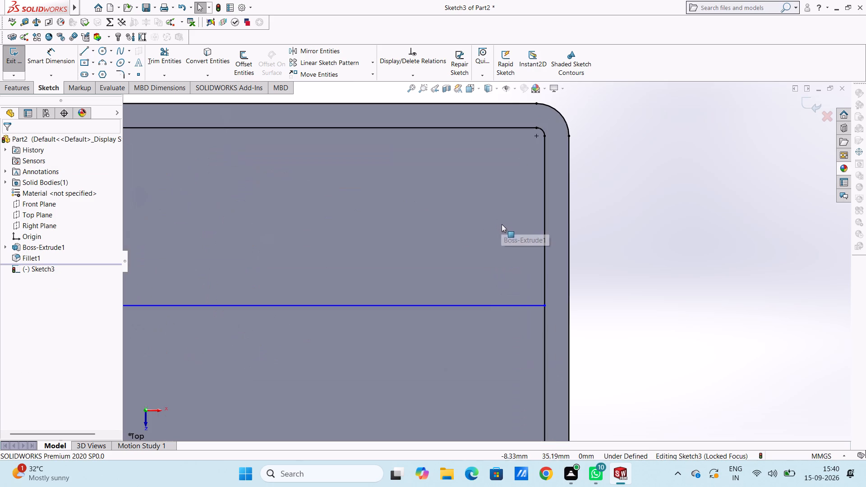
scroll(504, 272, up, 3)
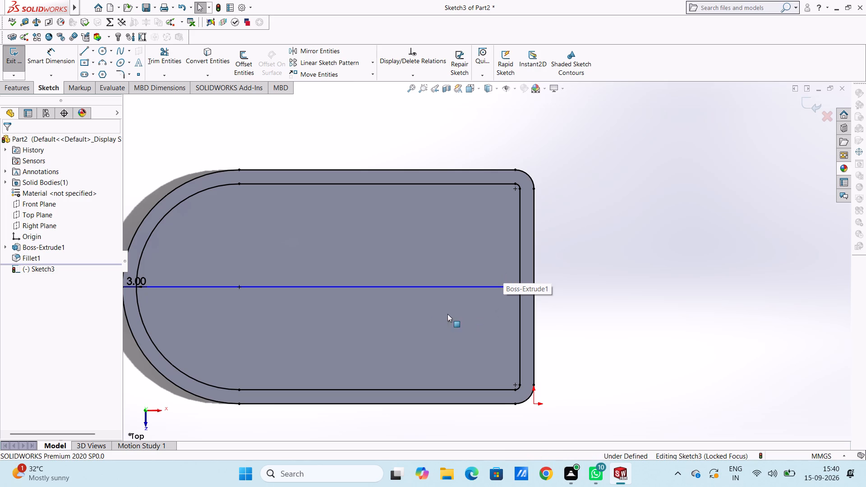
scroll(413, 300, down, 3)
scroll(413, 300, up, 2)
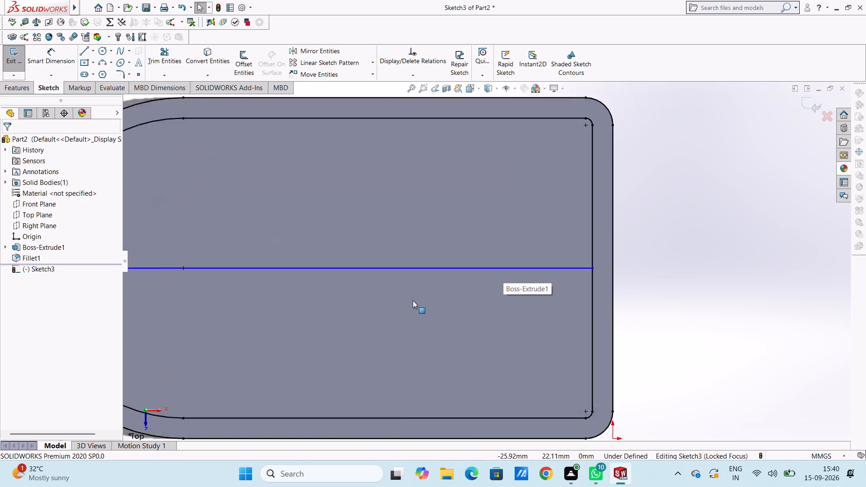
scroll(413, 300, up, 2)
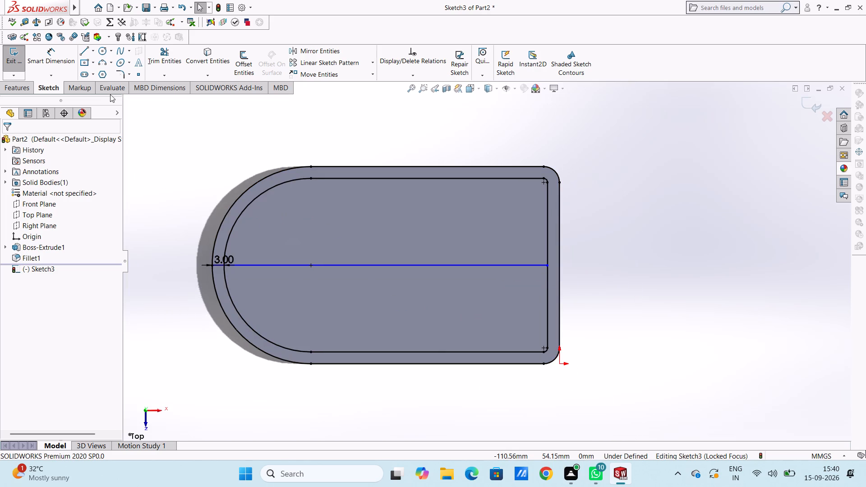
click(101, 50)
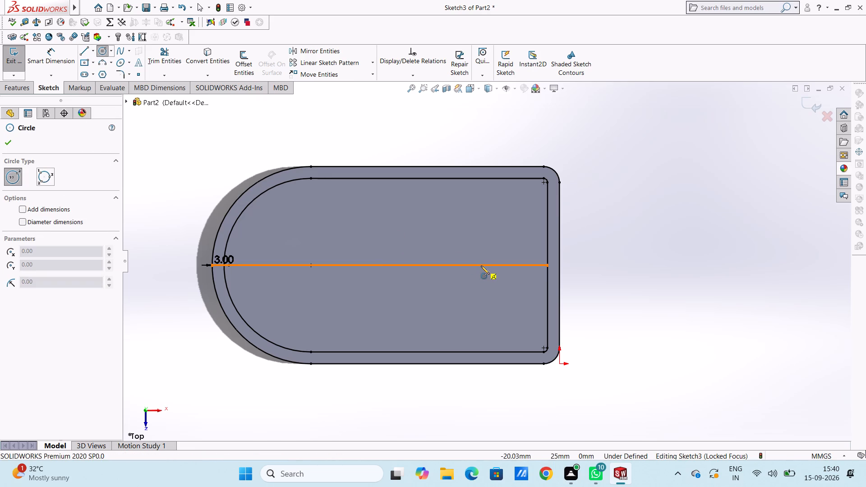
click(481, 266)
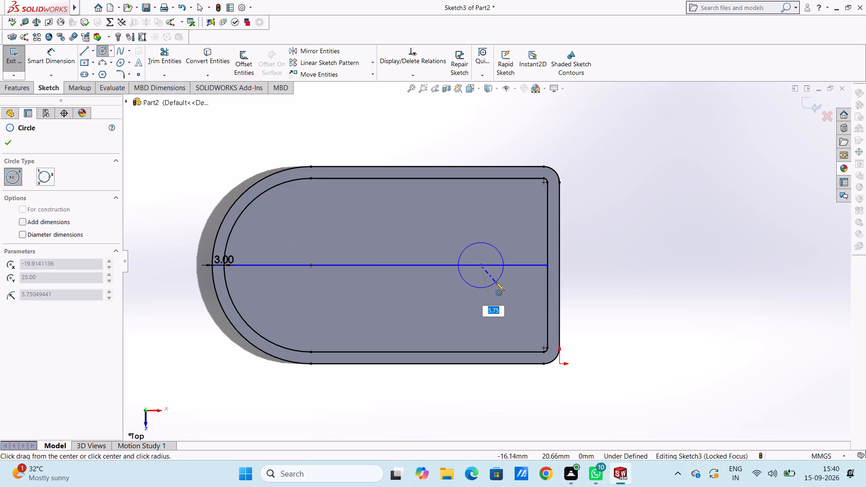
key(7)
key(Return)
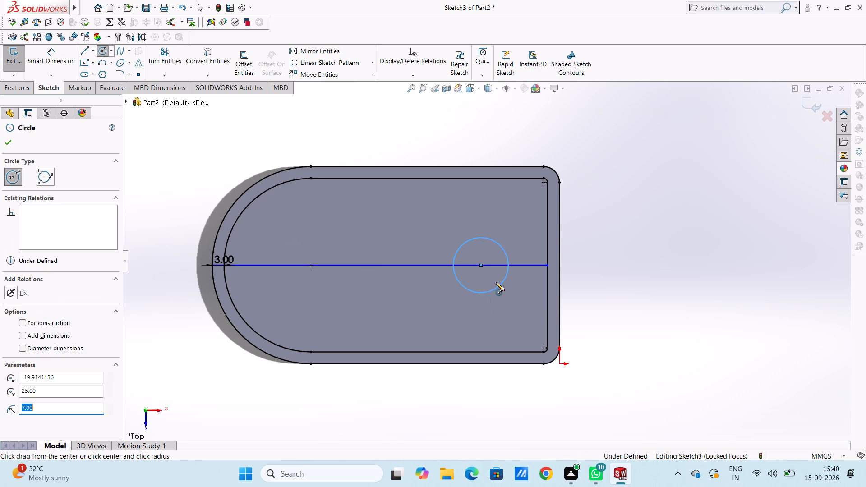
key(Escape)
key(Escape)
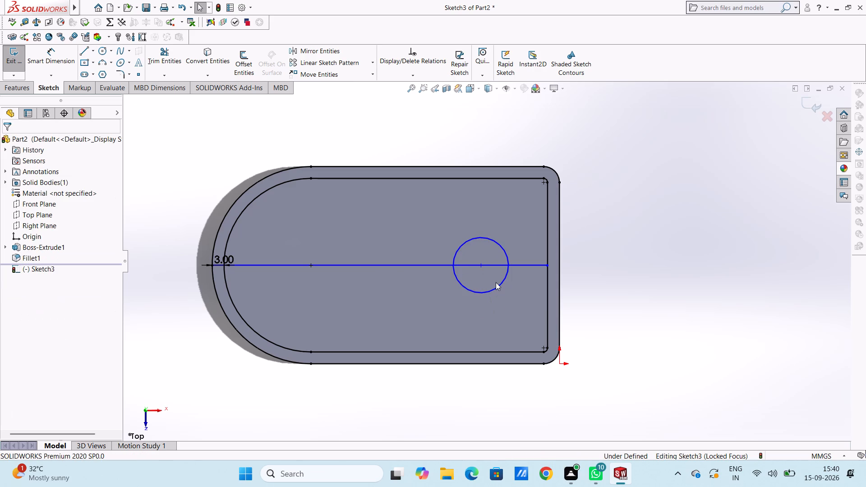
Dimension the circle's diameter at 14 mm, placing the dimension outside the plate beyond the far long edge.
click(63, 57)
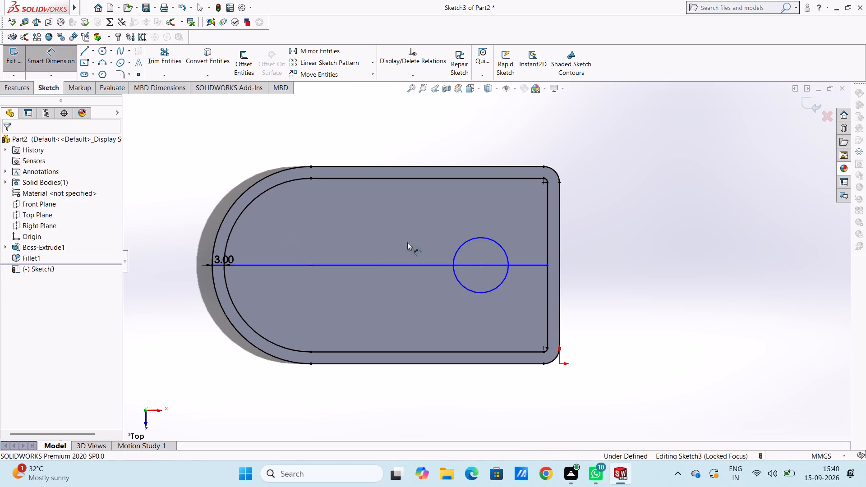
click(487, 239)
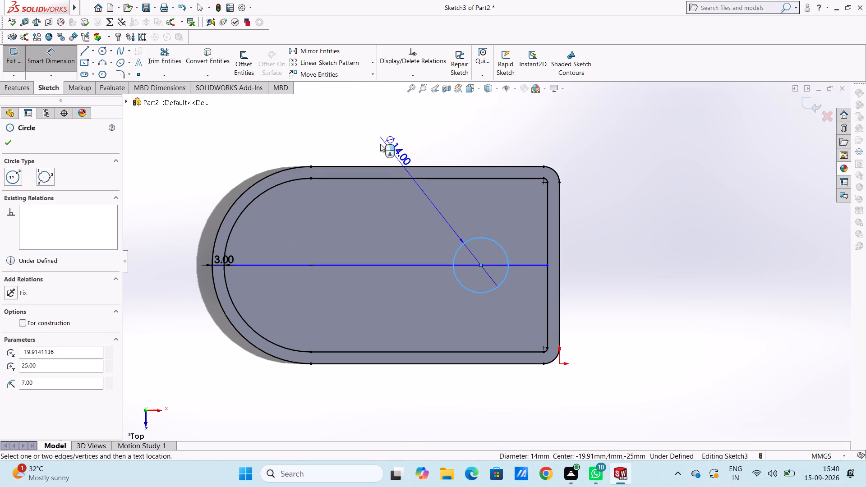
click(353, 115)
key(Return)
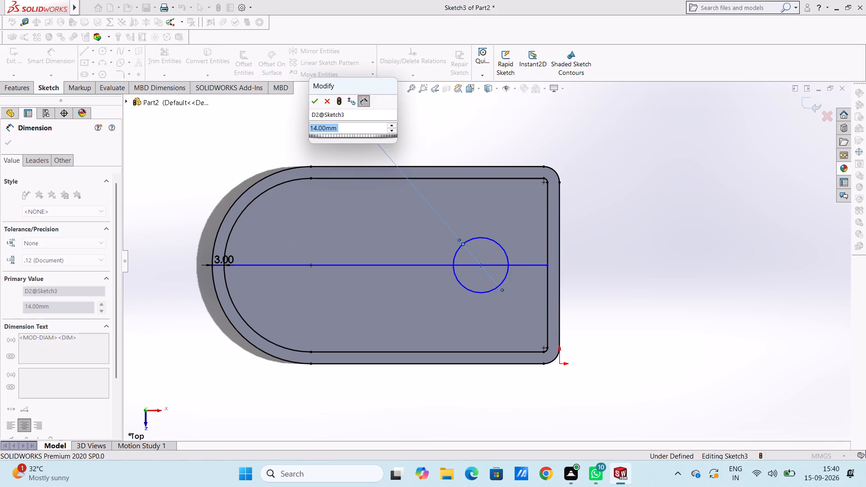
click(353, 130)
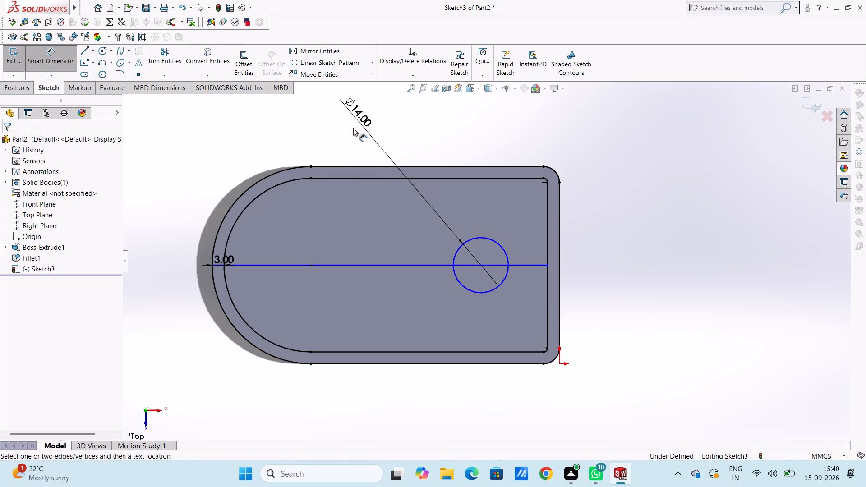
key(Escape)
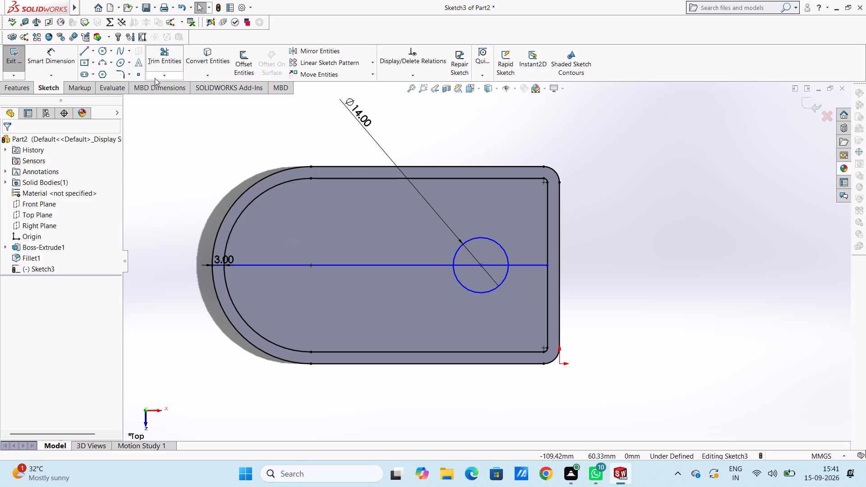
Offset the middle line 10 mm to both sides with the bi-directional option on.
click(240, 57)
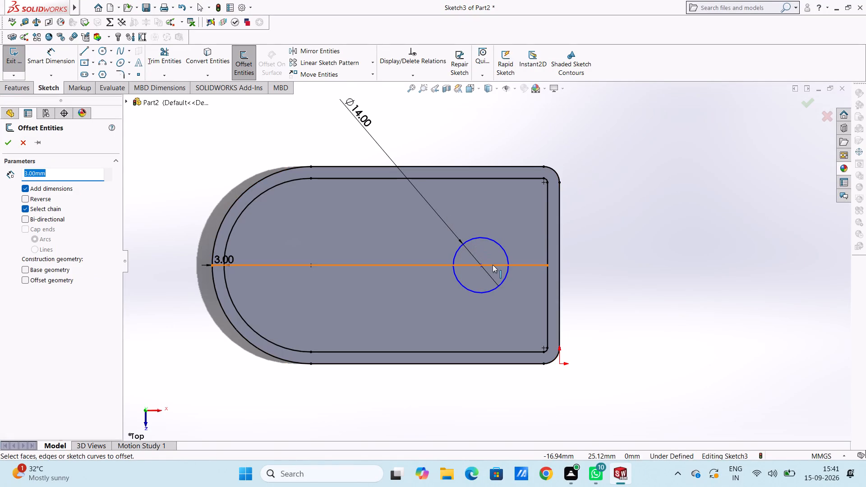
click(493, 265)
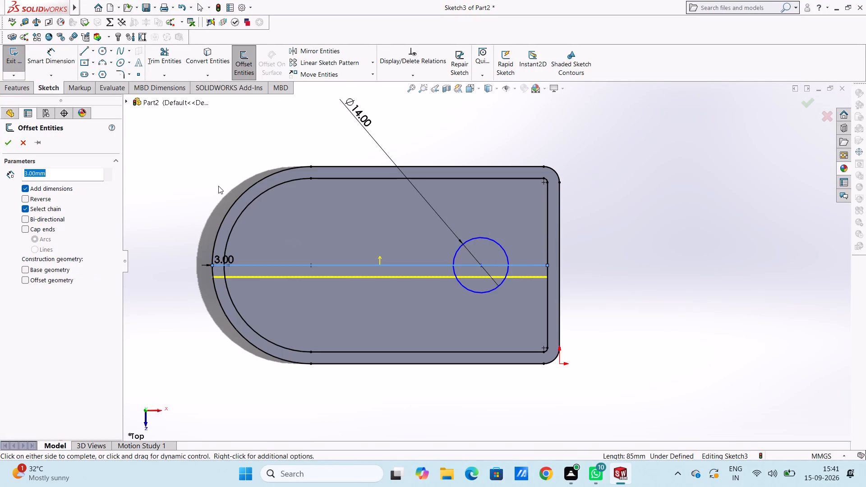
text(10)
key(Return)
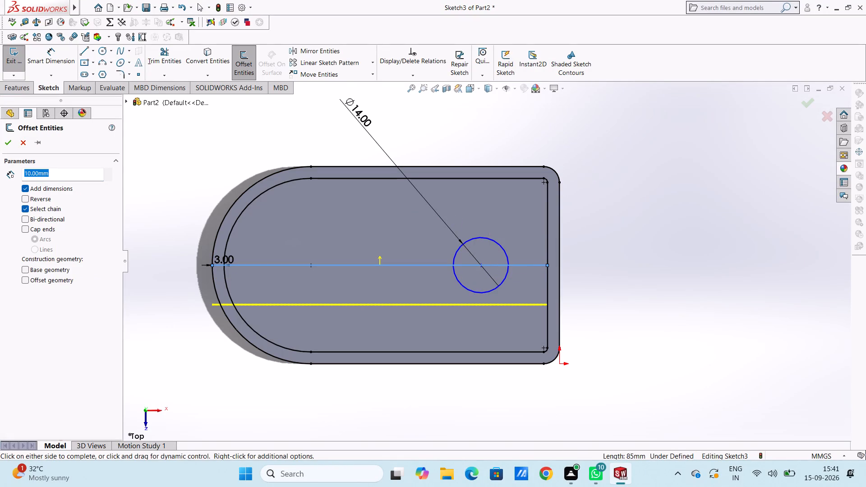
click(23, 217)
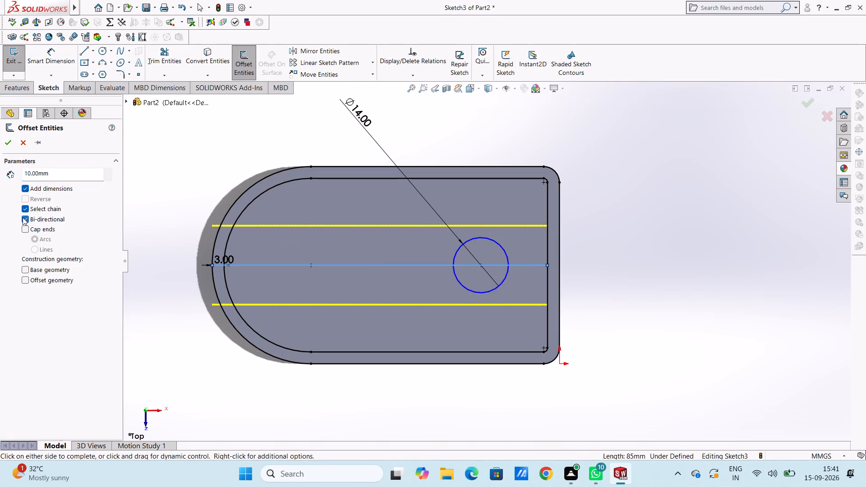
click(5, 140)
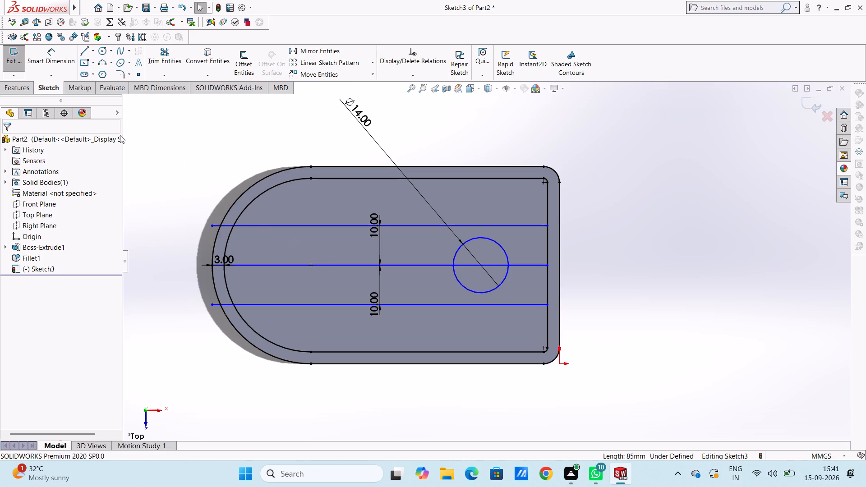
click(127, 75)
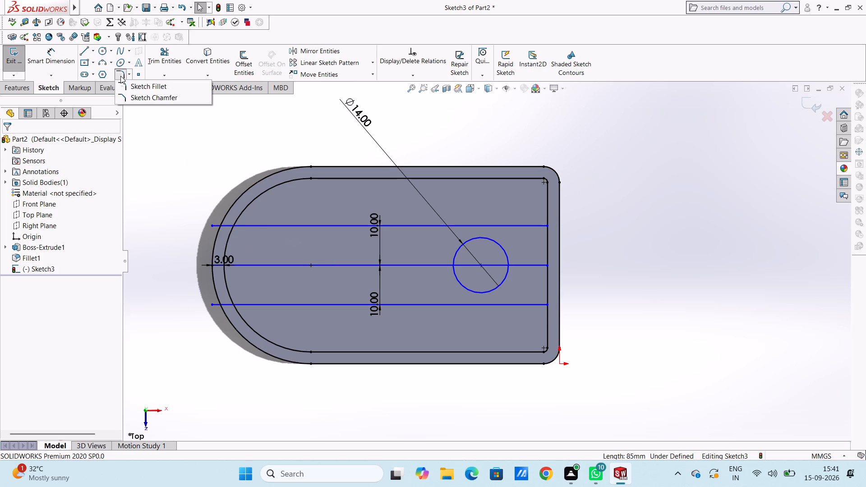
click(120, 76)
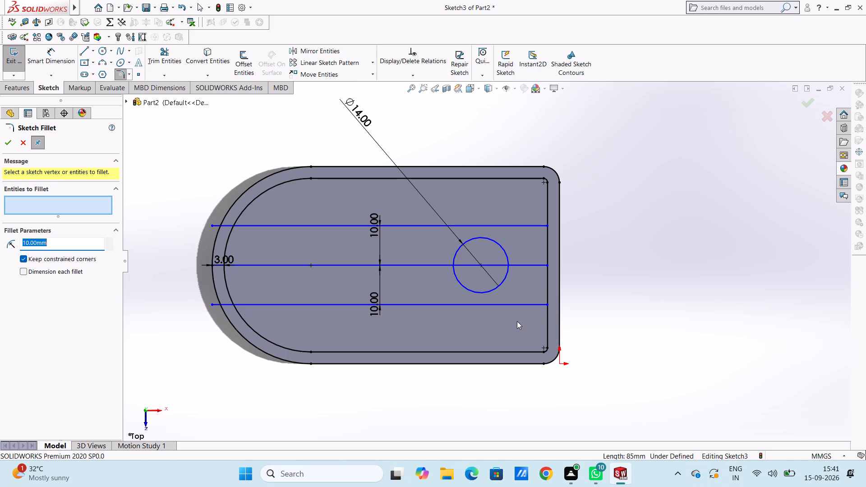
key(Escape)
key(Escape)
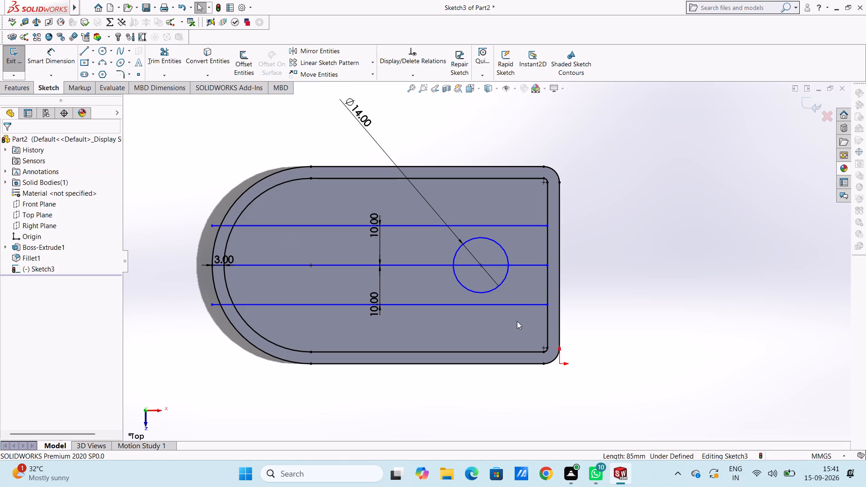
Dimension the circle's centre 27 mm from the outer square-end line, placing the dimension below the plate.
scroll(510, 310, down, 2)
scroll(511, 309, up, 2)
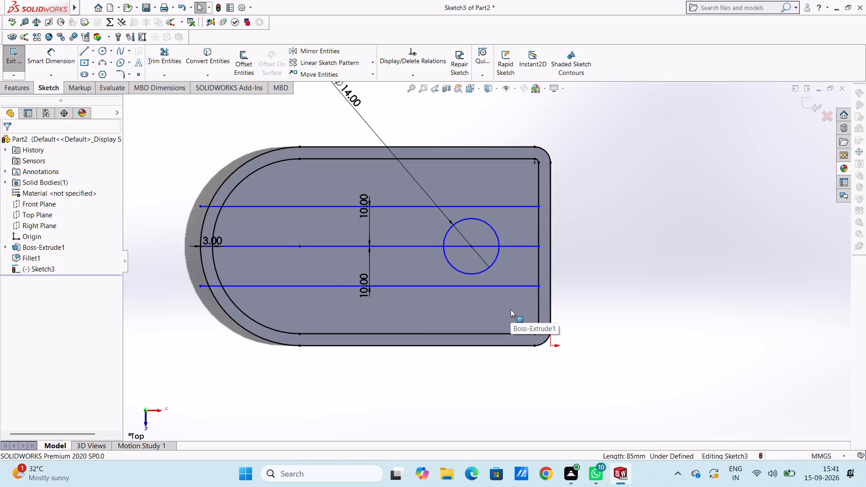
click(55, 53)
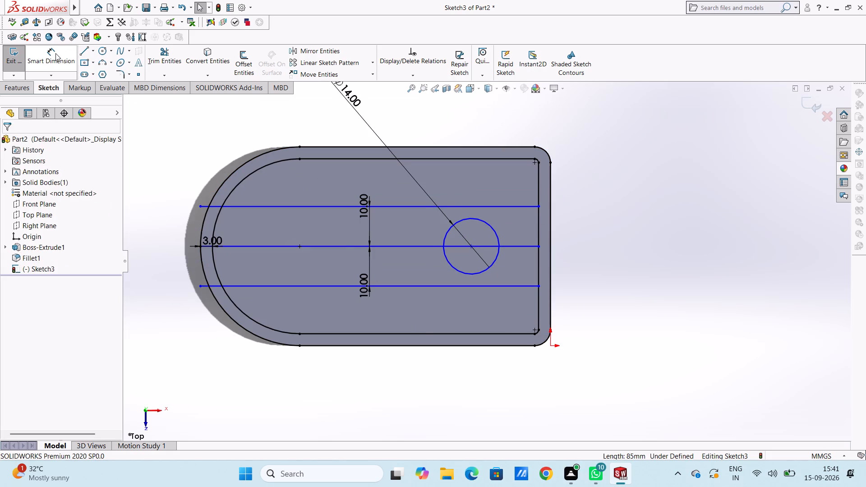
click(471, 247)
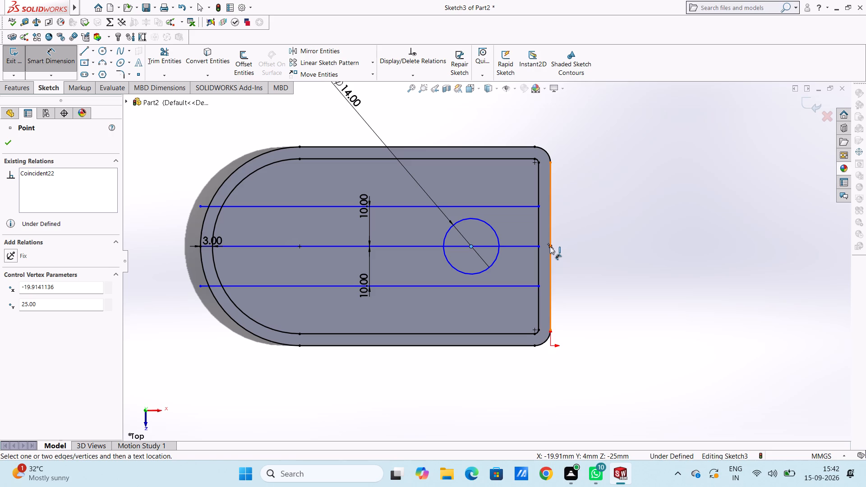
click(550, 246)
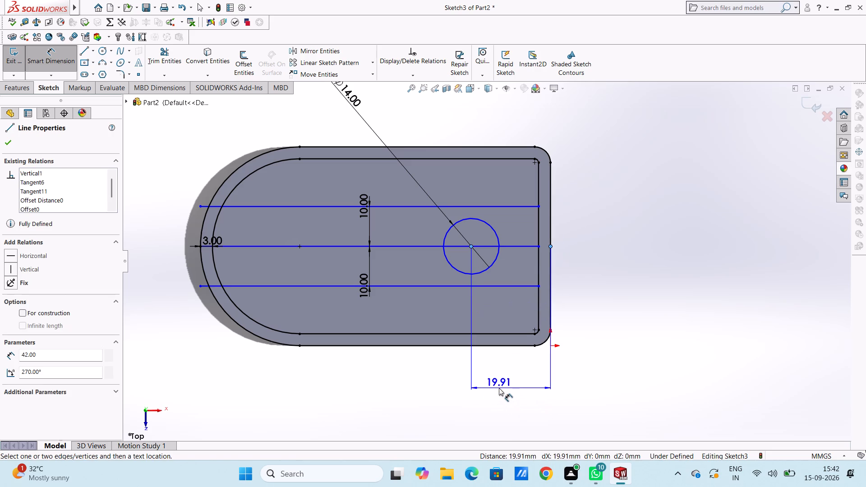
click(499, 388)
text(27)
key(Return)
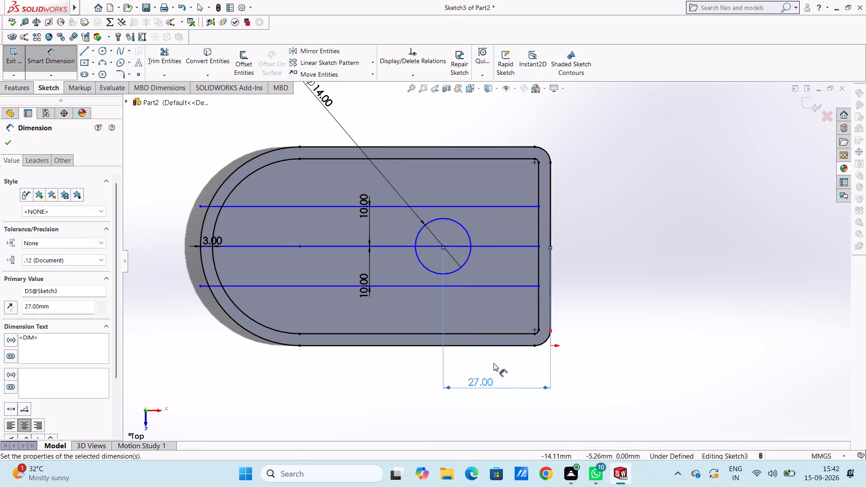
click(493, 361)
key(Escape)
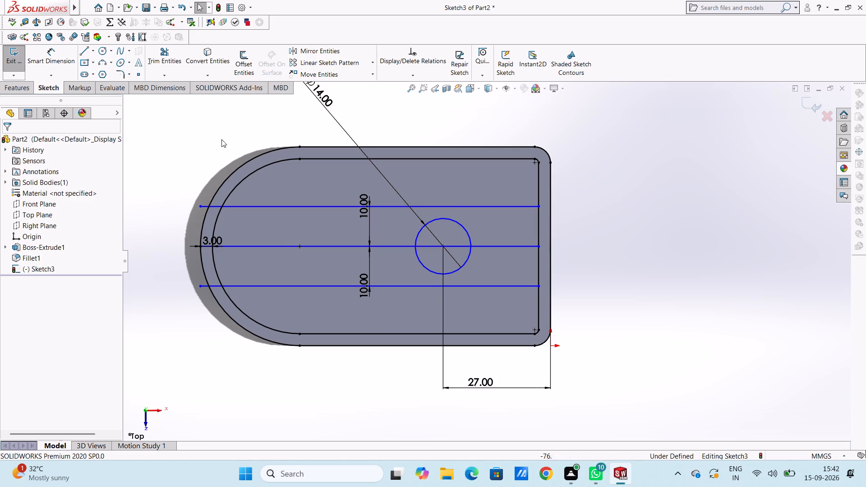
Draw a 14 by 14 mm centre rectangle centred on the circle's centre point.
click(86, 64)
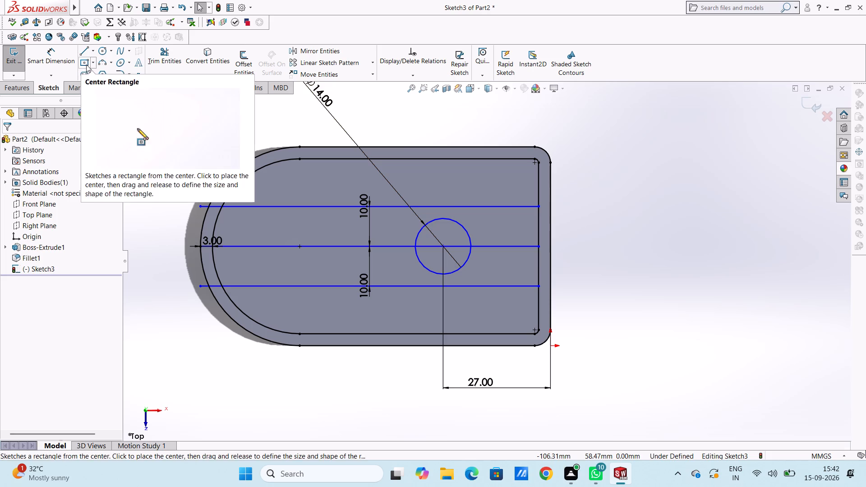
click(444, 246)
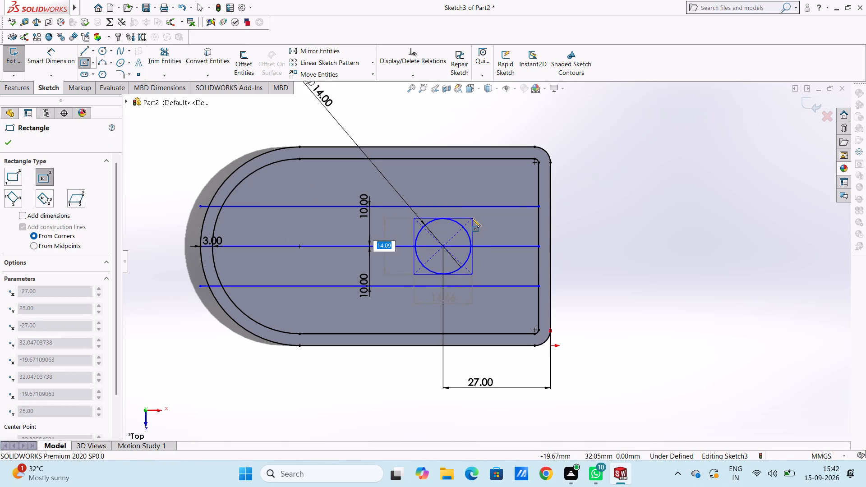
text(14)
key(Return)
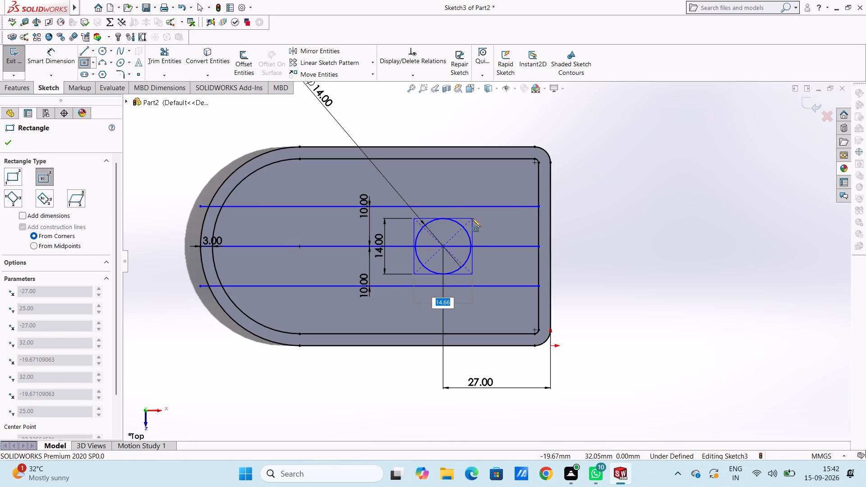
text(14)
key(Return)
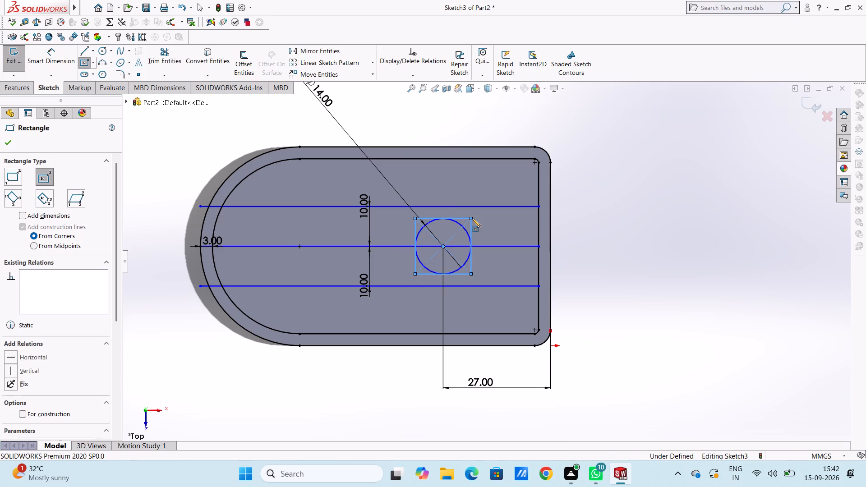
key(Escape)
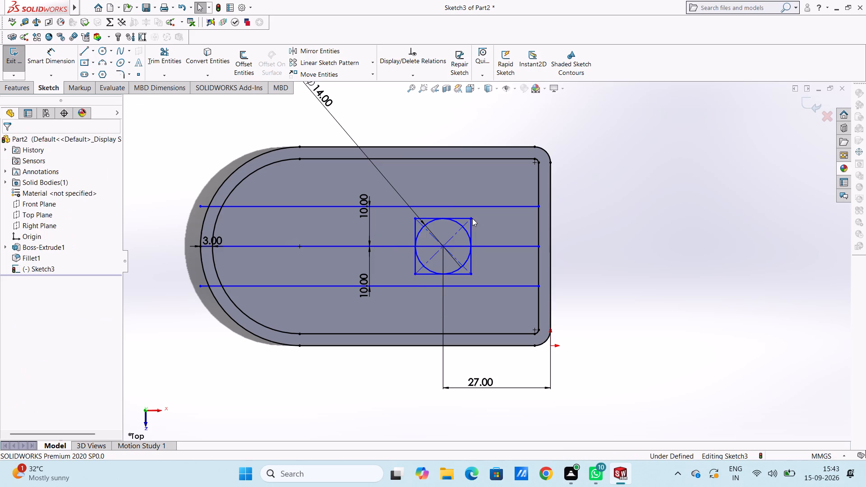
Draw a 3 mm radius circle centred on each of the two upper corners of the 14 mm square.
scroll(447, 226, down, 2)
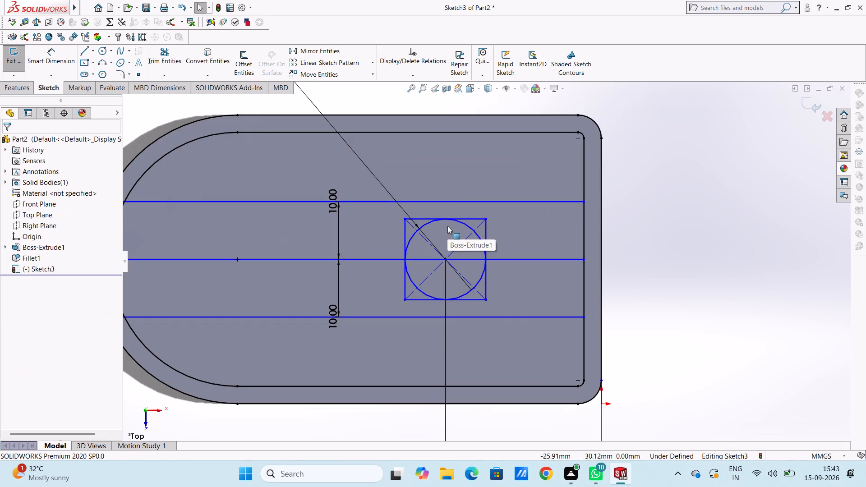
click(101, 51)
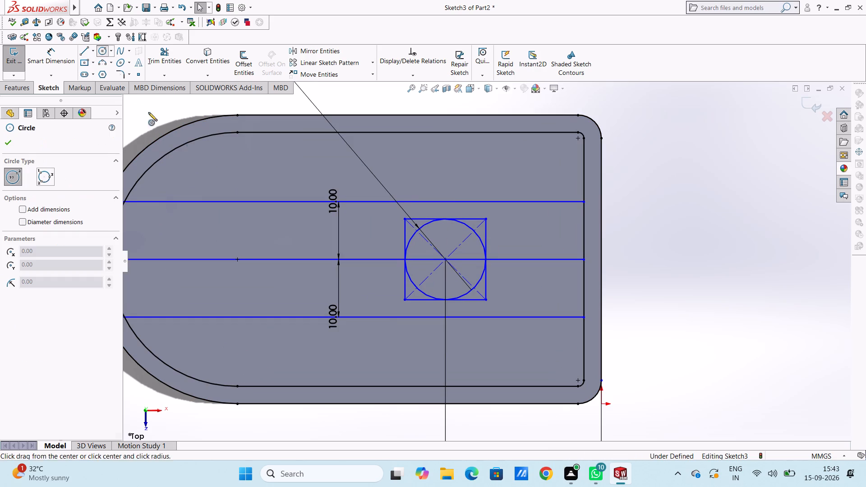
click(404, 220)
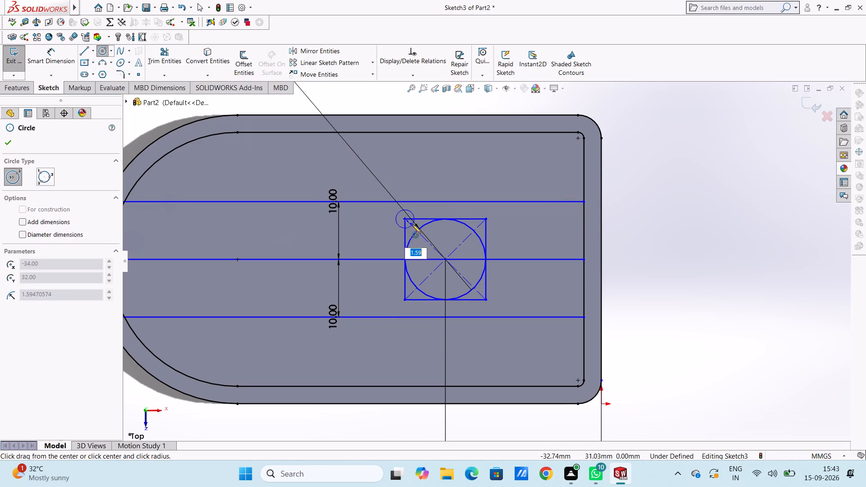
key(3)
key(Return)
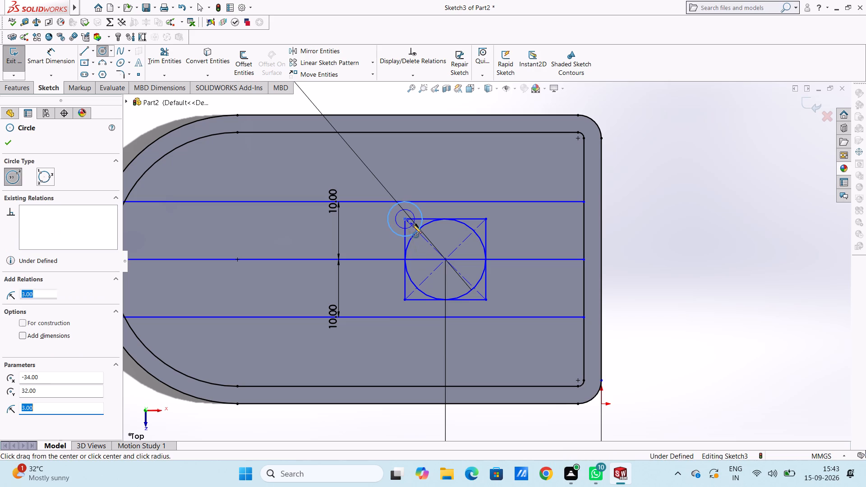
click(486, 220)
key(3)
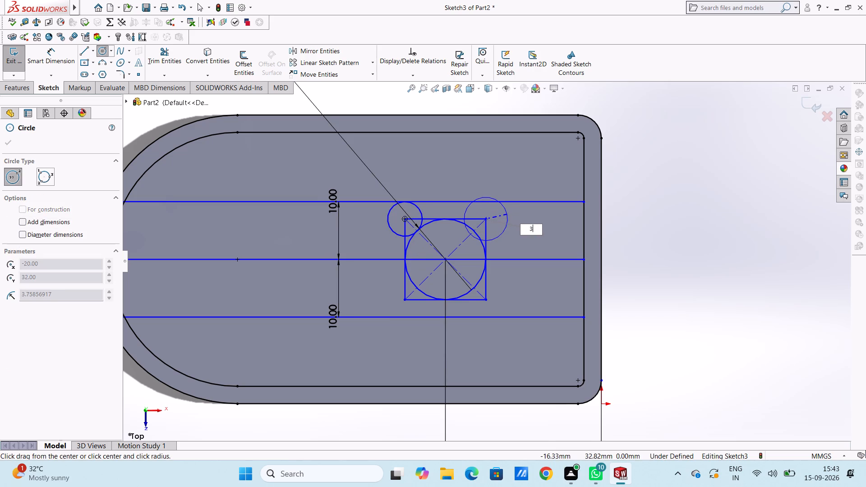
key(Return)
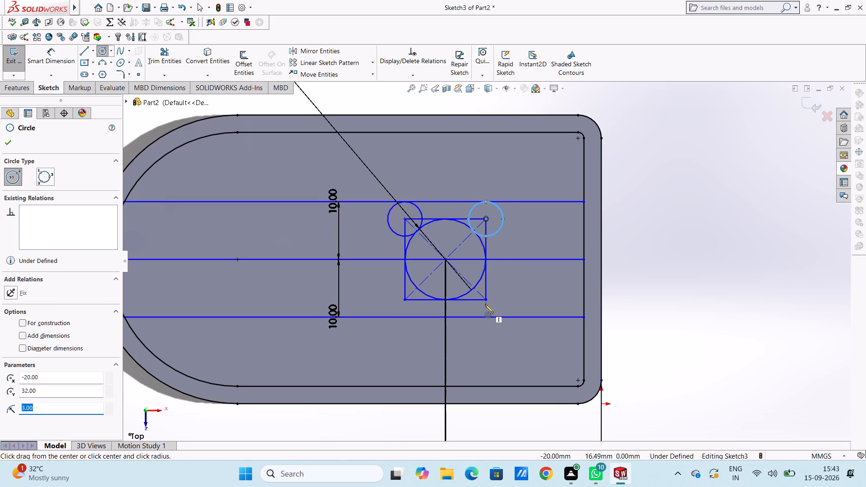
Draw circles on the square's lower corners, about 3.2 mm radius on the square-end side and 3 mm on the rounded-end side.
click(484, 299)
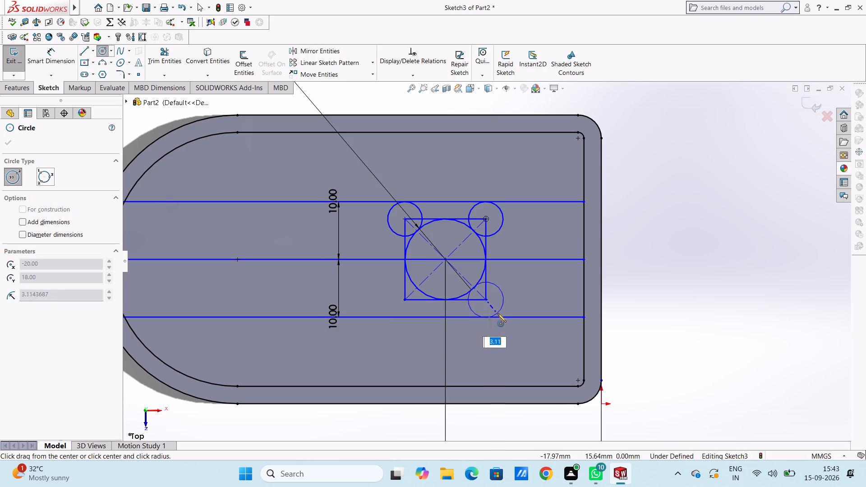
key(Return)
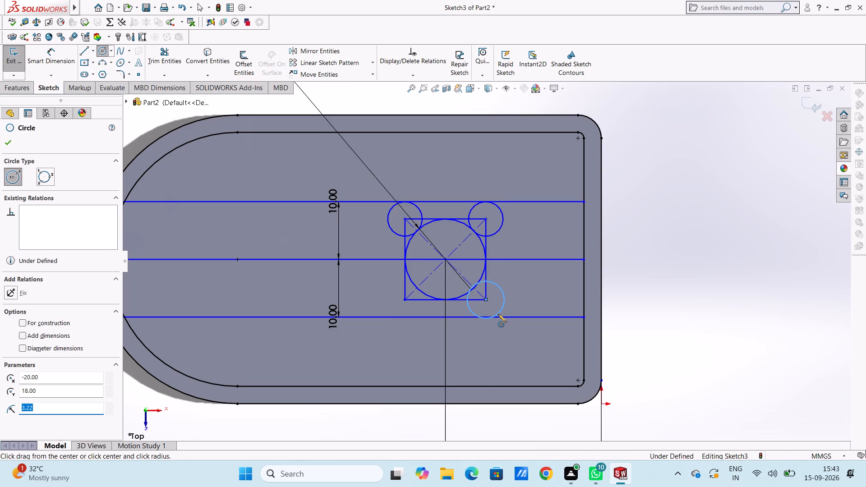
click(403, 299)
key(3)
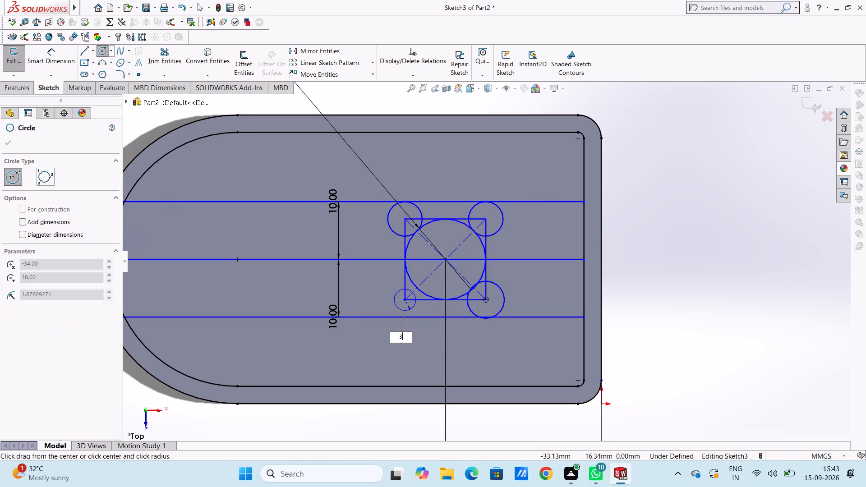
key(Return)
key(Escape)
key(Escape)
key(Escape)
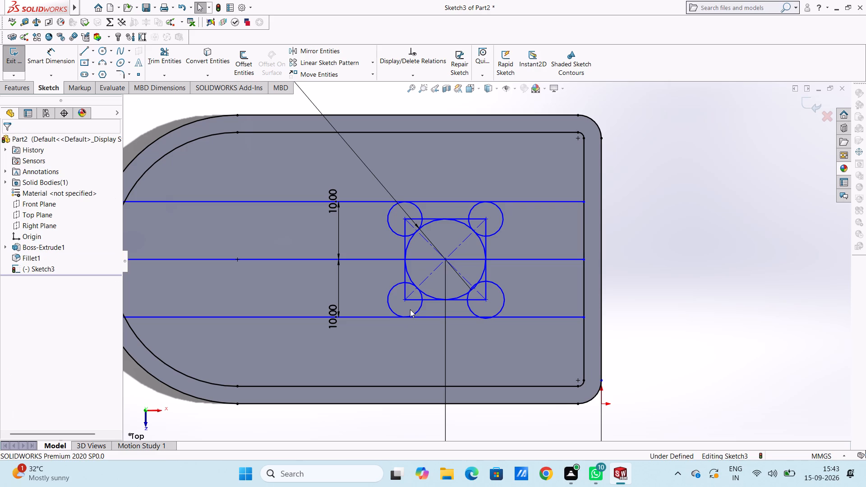
Dimension the diameters of the two upper corner circles at 6 mm, placing both dimensions outside the plate beyond its square end.
click(50, 64)
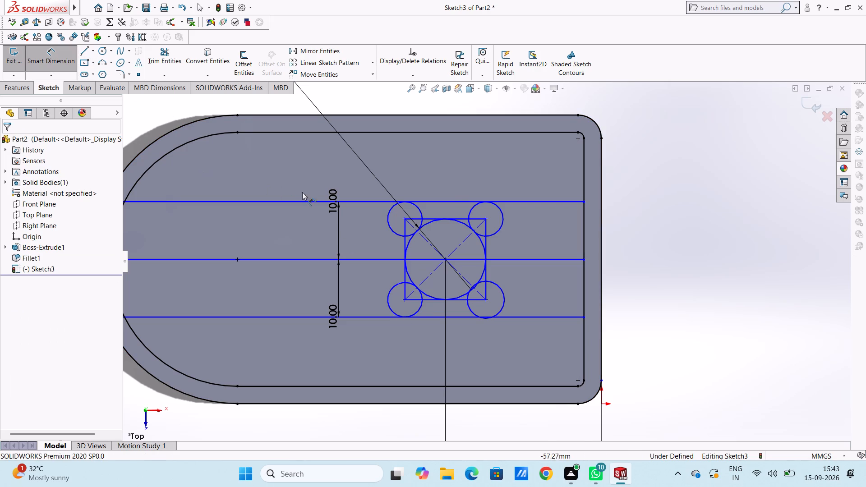
click(420, 209)
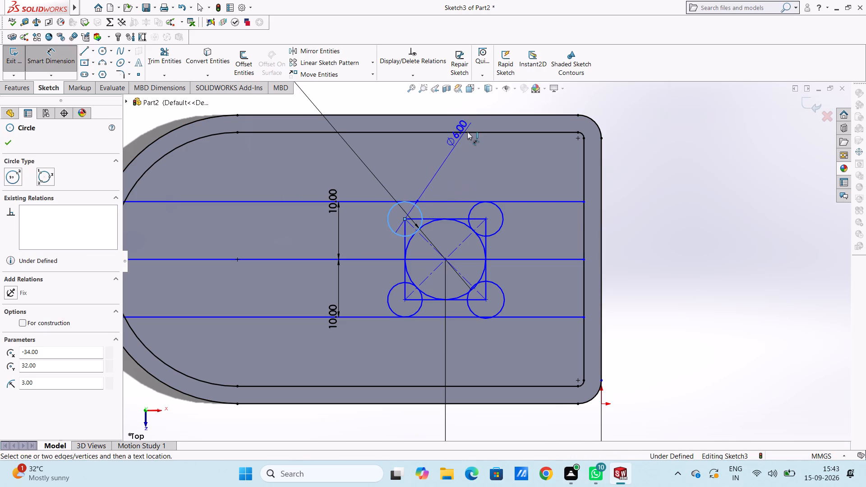
click(468, 131)
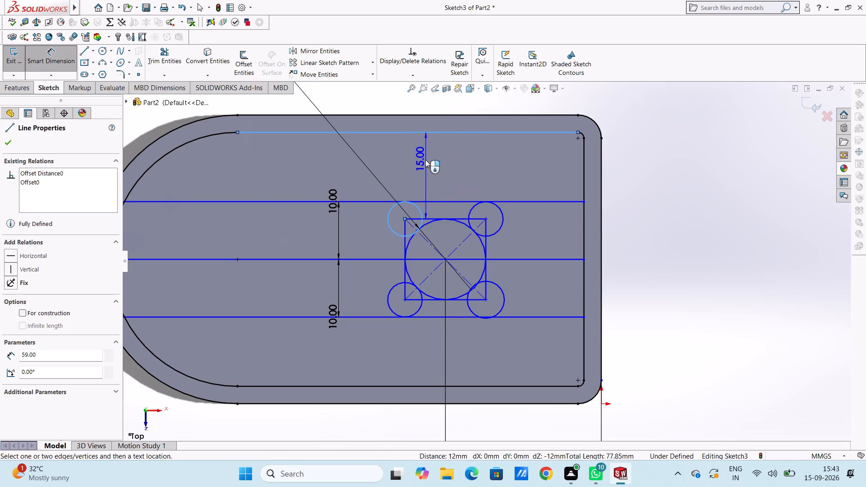
key(Escape)
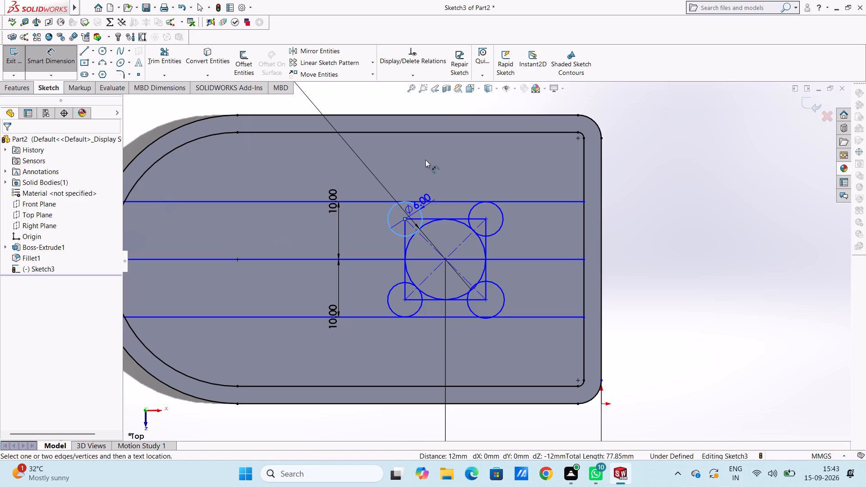
click(662, 117)
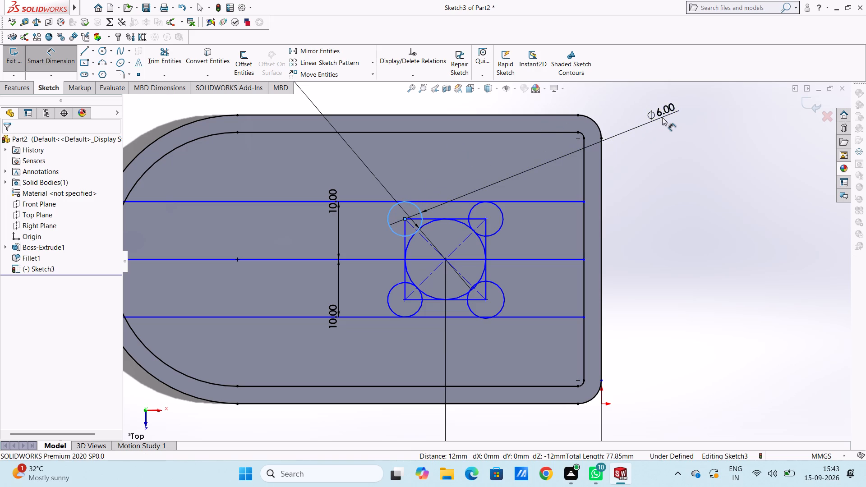
key(Return)
click(668, 151)
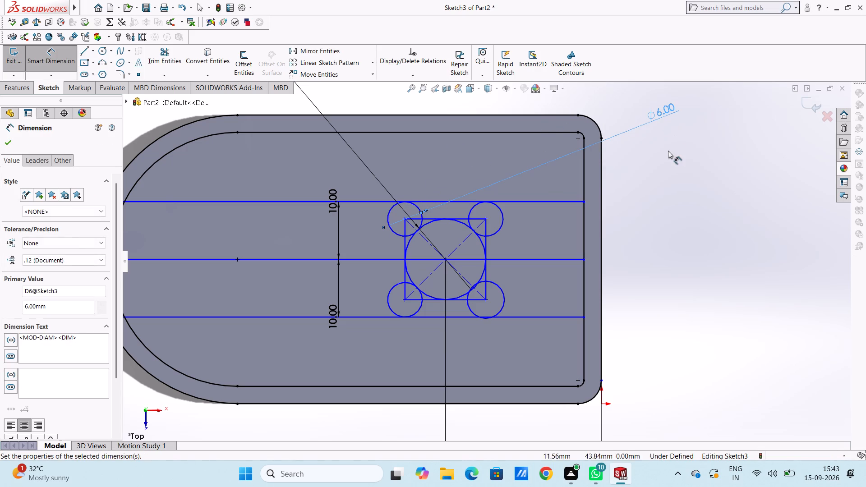
click(502, 214)
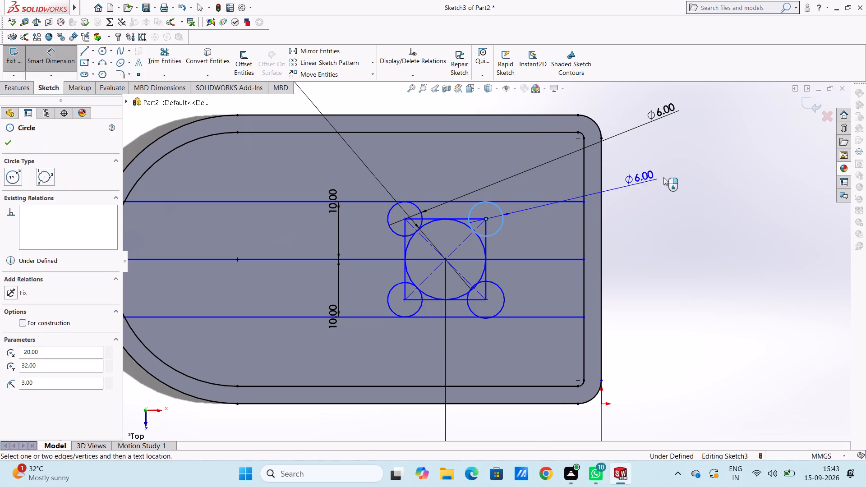
click(695, 161)
key(Return)
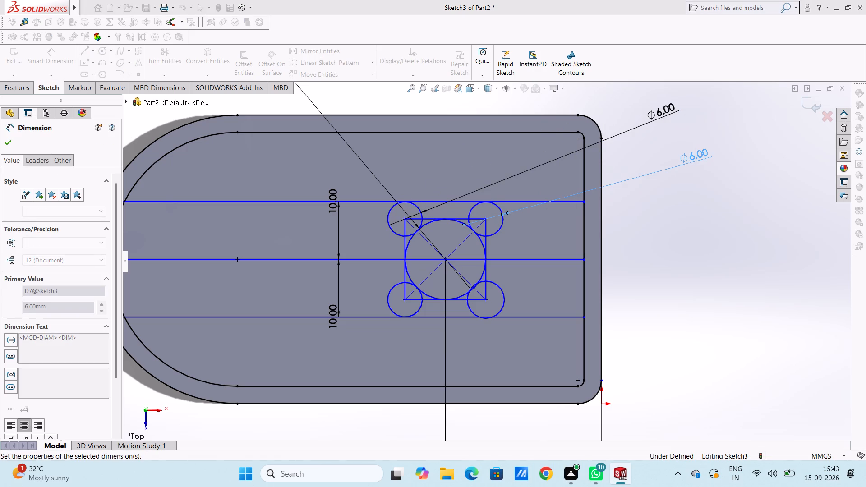
click(695, 235)
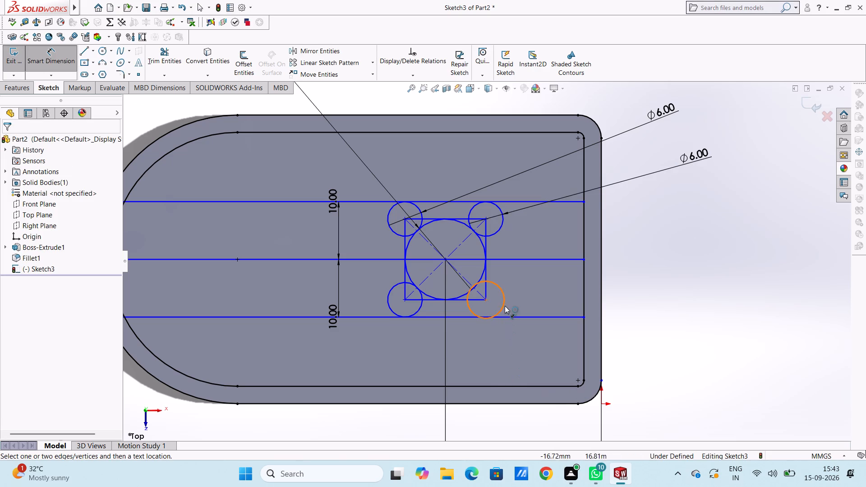
Dimension both lower corner circles at 6 mm diameter, one dimension beyond the square end, the other inside the plate toward the rounded end.
click(504, 304)
click(730, 215)
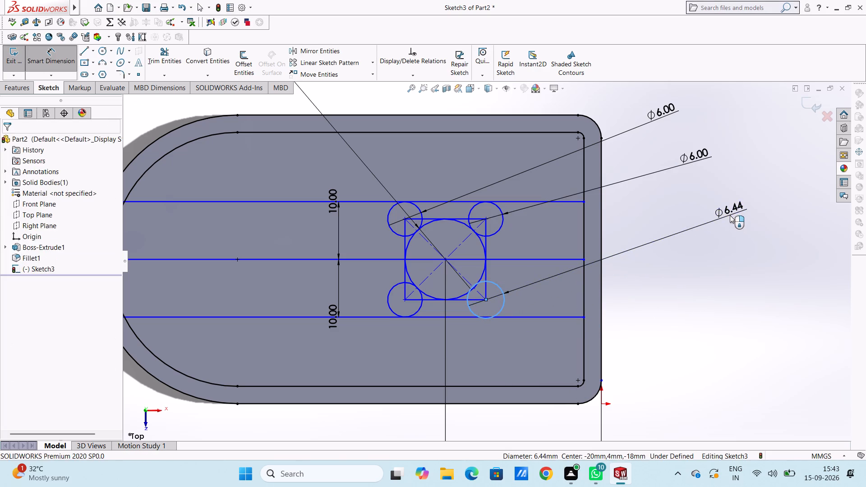
key(6)
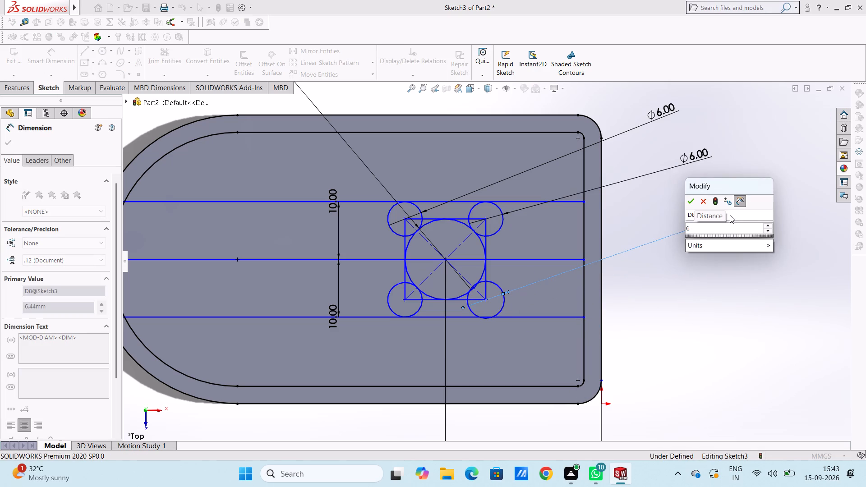
key(Return)
click(725, 281)
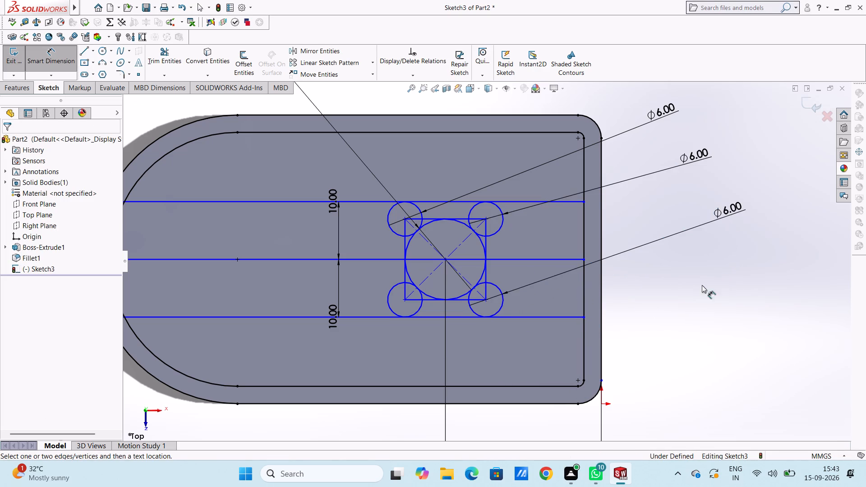
click(388, 305)
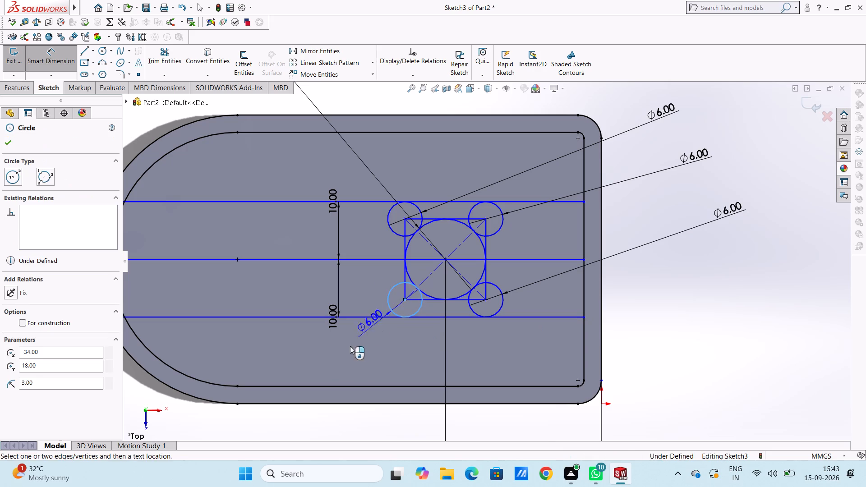
click(277, 367)
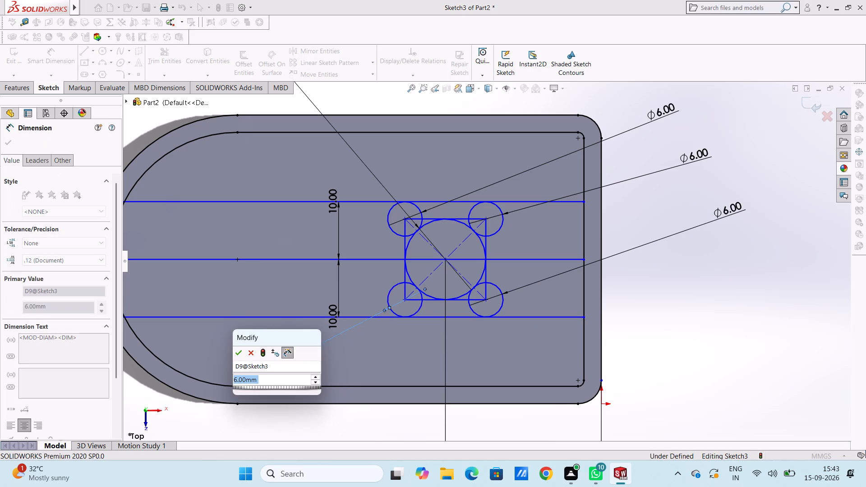
key(Return)
key(Escape)
key(Escape)
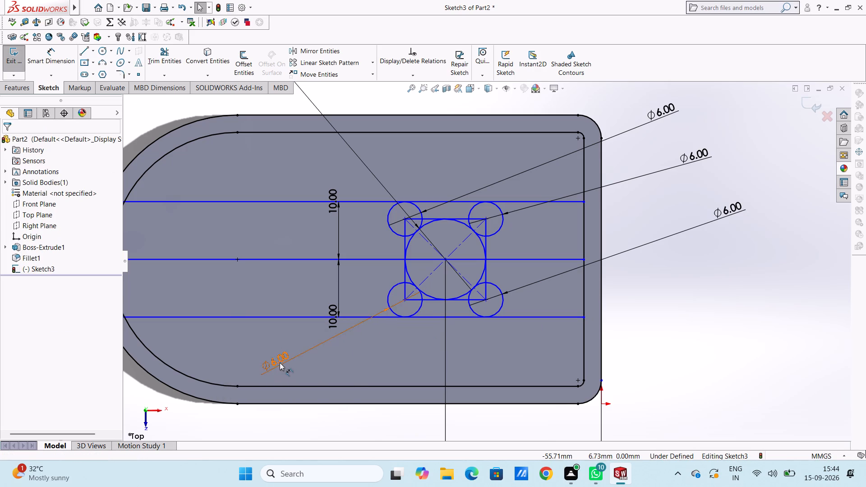
Draw a 14 mm vertical line joining the outermost points of the two corner circles on the rounded-end side.
click(84, 49)
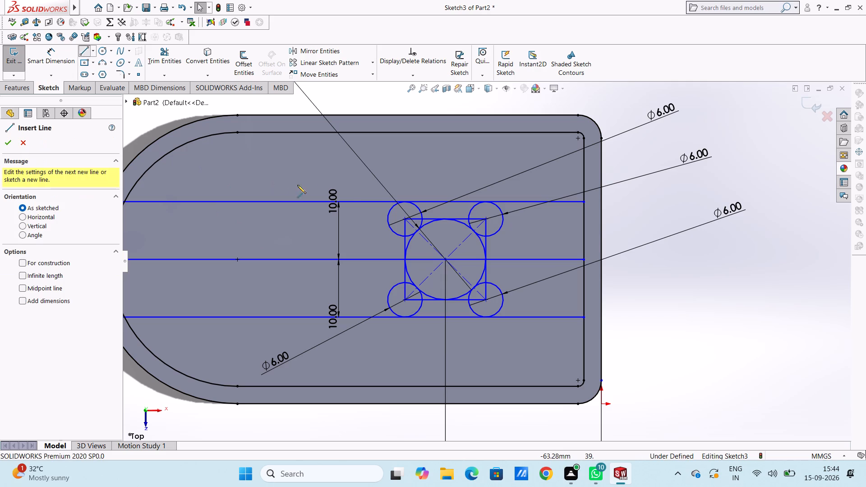
click(387, 219)
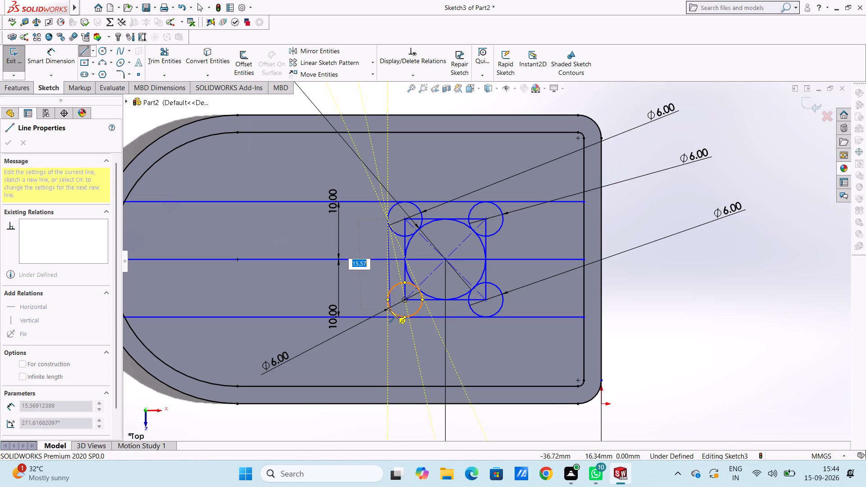
scroll(388, 296, down, 2)
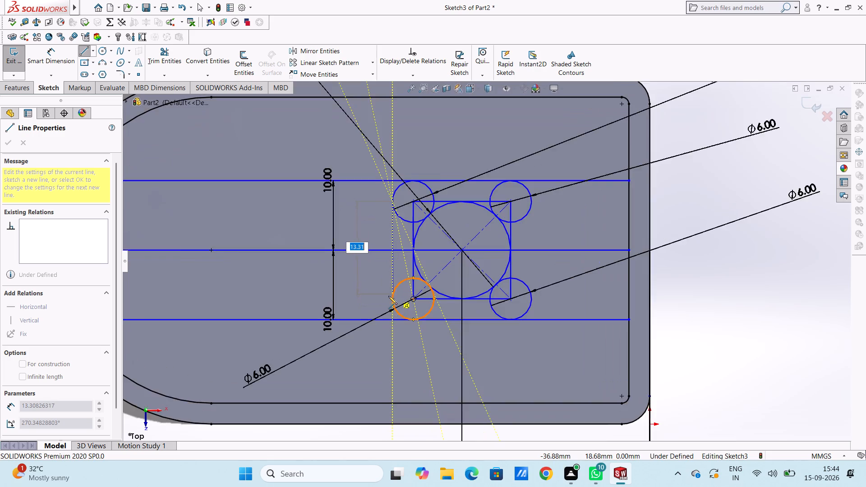
scroll(388, 296, down, 1)
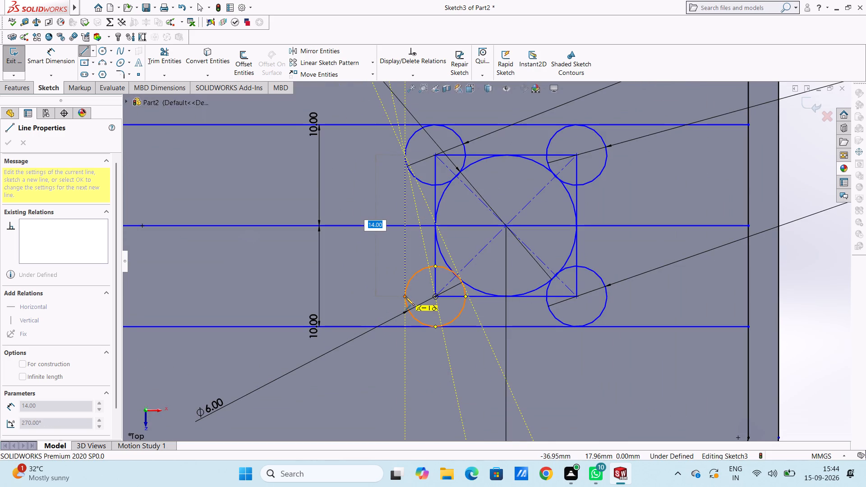
click(404, 298)
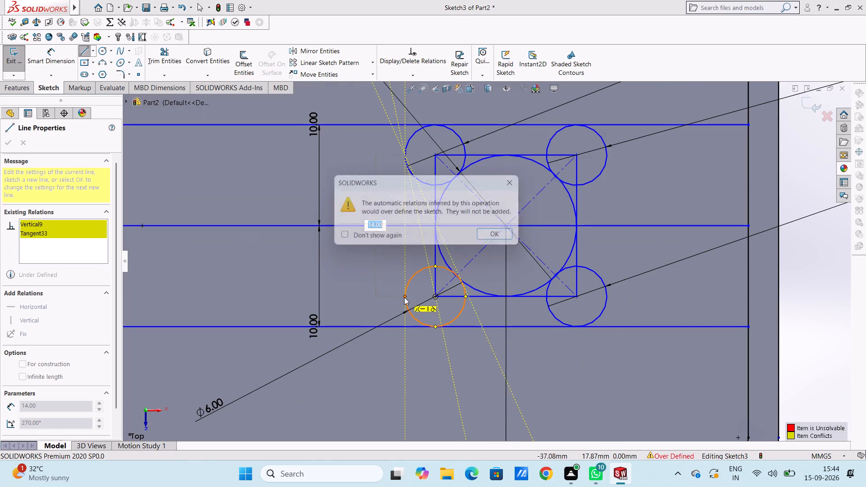
key(Escape)
key(Escape)
key(Escape)
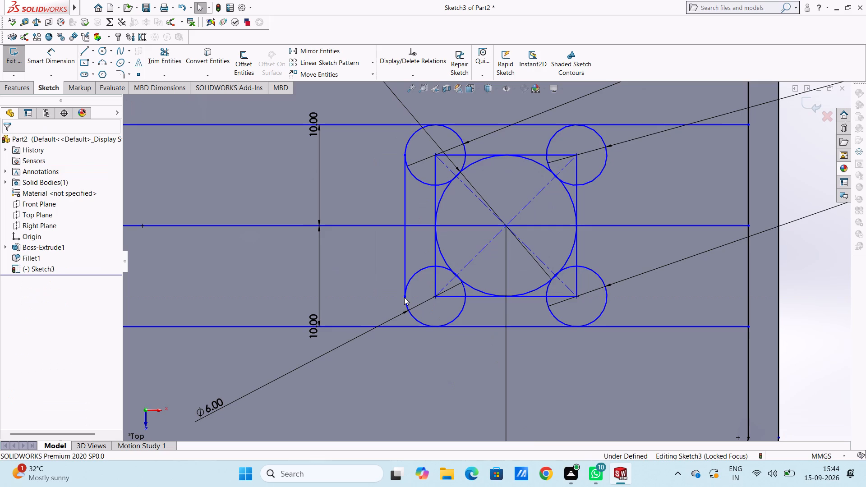
Trim the upper and lower horizontal lines between the inner offset's rounded end and the nearest two corner circles.
scroll(415, 314, down, 1)
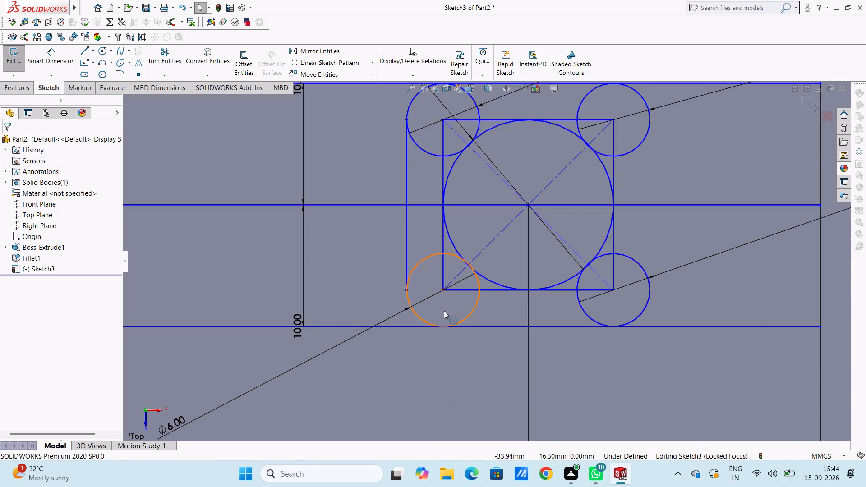
scroll(445, 311, up, 3)
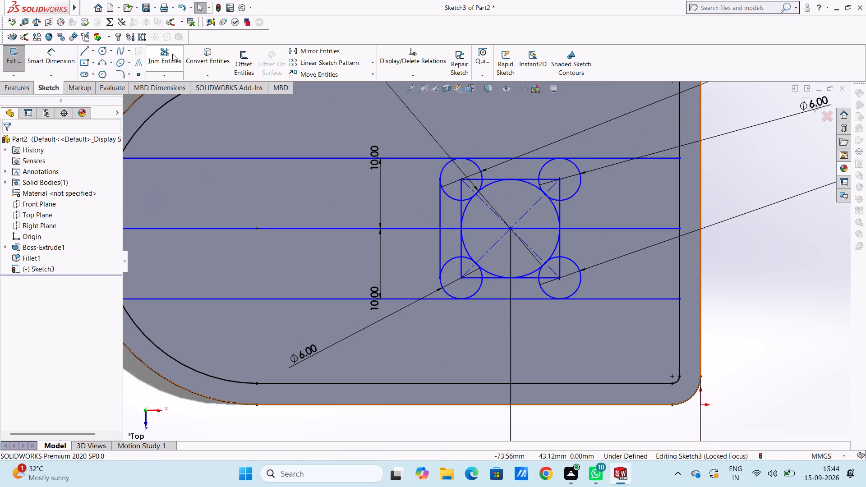
click(170, 50)
click(304, 156)
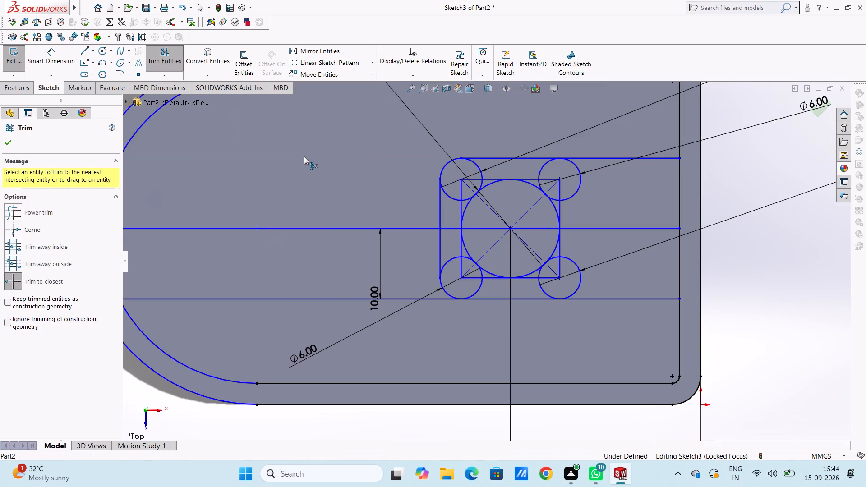
click(349, 299)
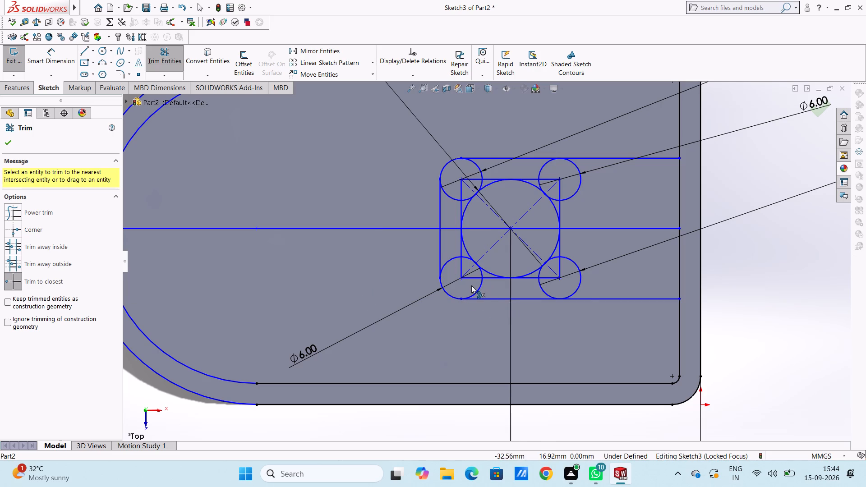
Trim the upper corner circle on the rounded-end side, leaving only the outer quarter arc that rounds the profile's corner.
scroll(472, 286, down, 2)
click(443, 154)
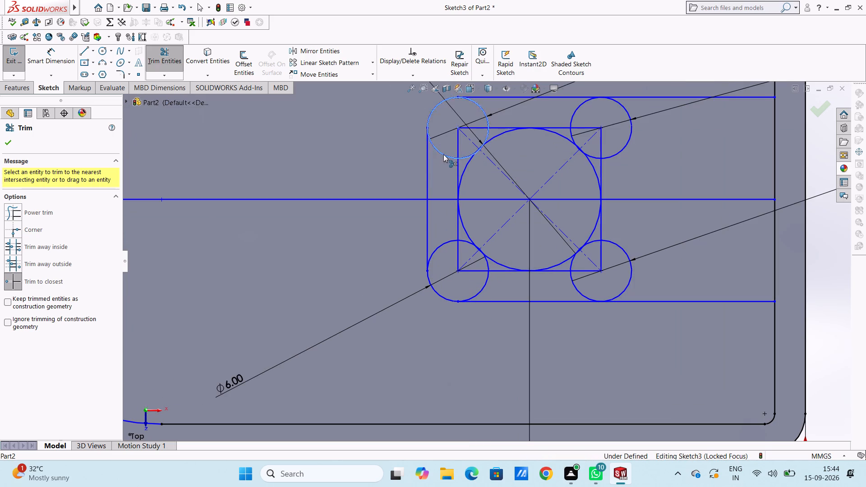
click(468, 156)
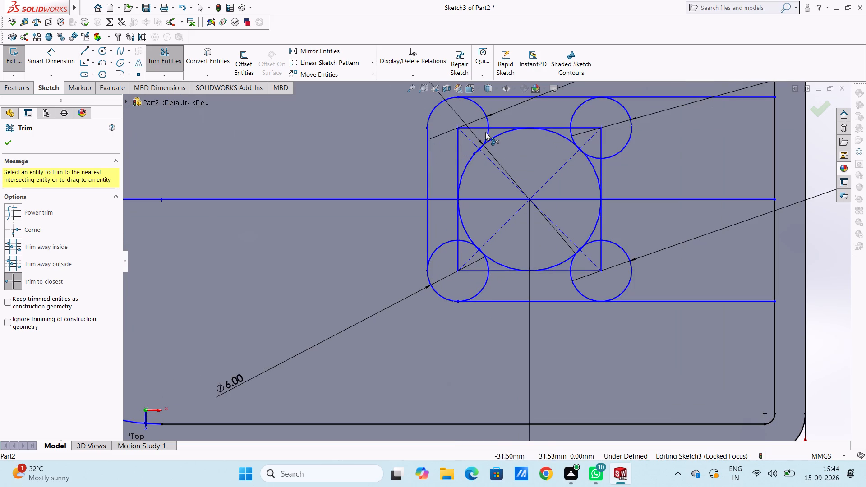
click(487, 132)
click(487, 119)
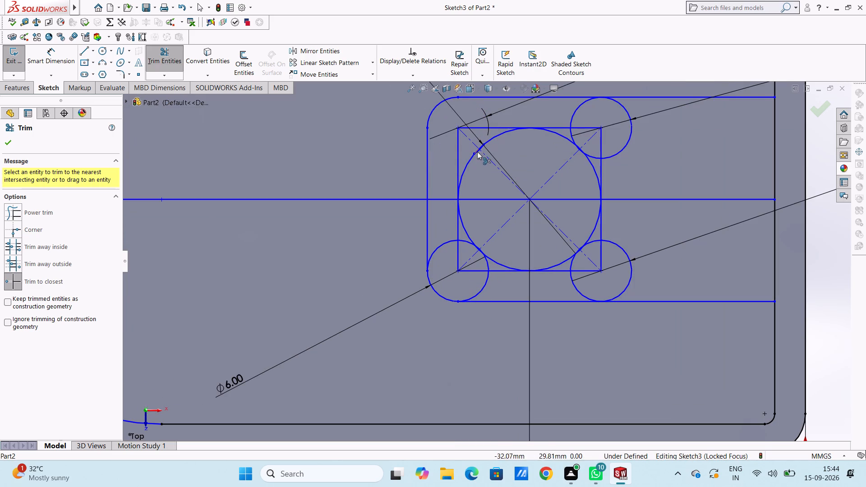
scroll(487, 169, down, 3)
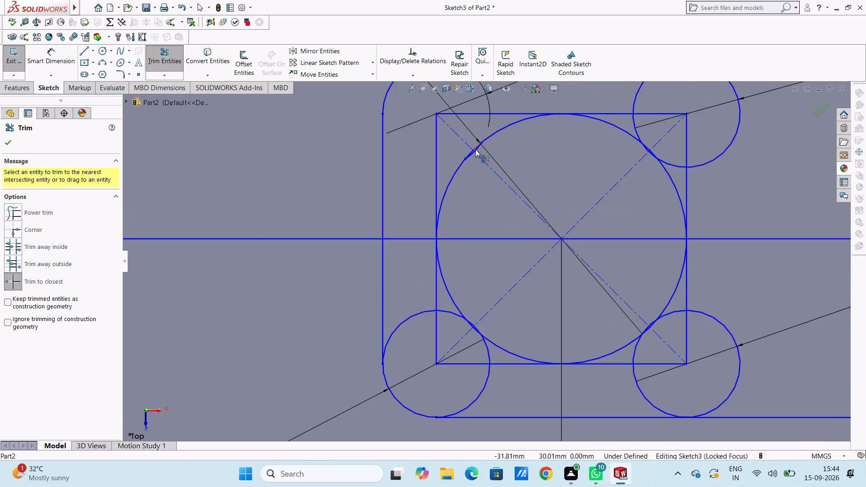
scroll(474, 152, down, 6)
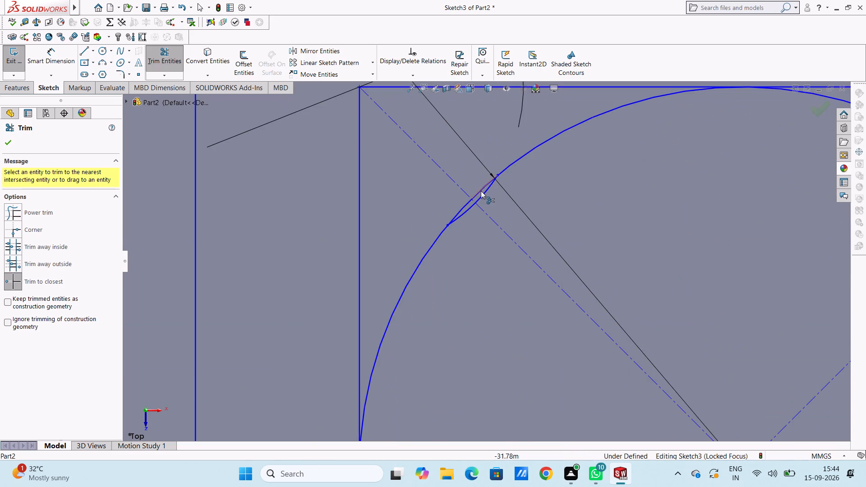
click(483, 196)
click(472, 207)
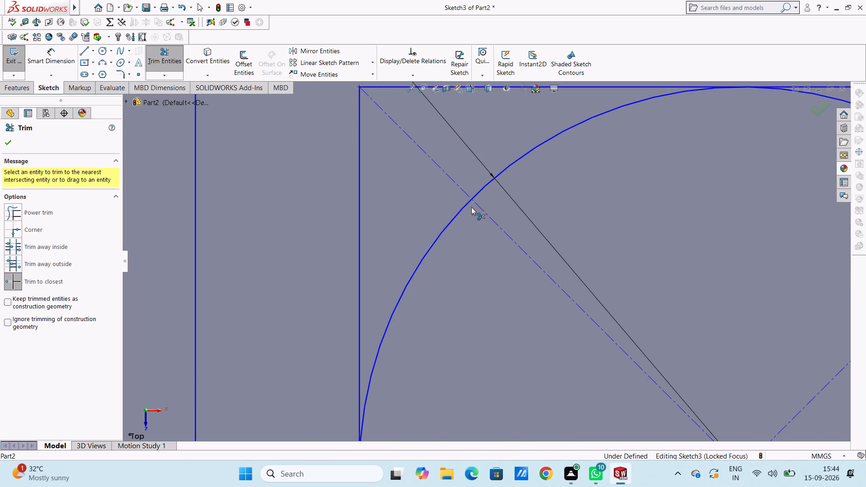
Trim the lower corner circle on the rounded-end side, leaving only its outer quarter arc, and finish trimming.
scroll(471, 207, down, 4)
scroll(471, 207, up, 15)
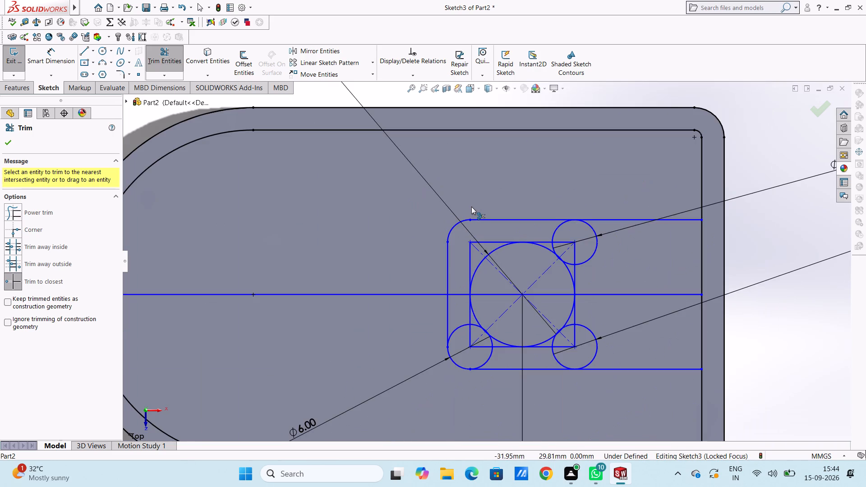
click(459, 327)
click(476, 325)
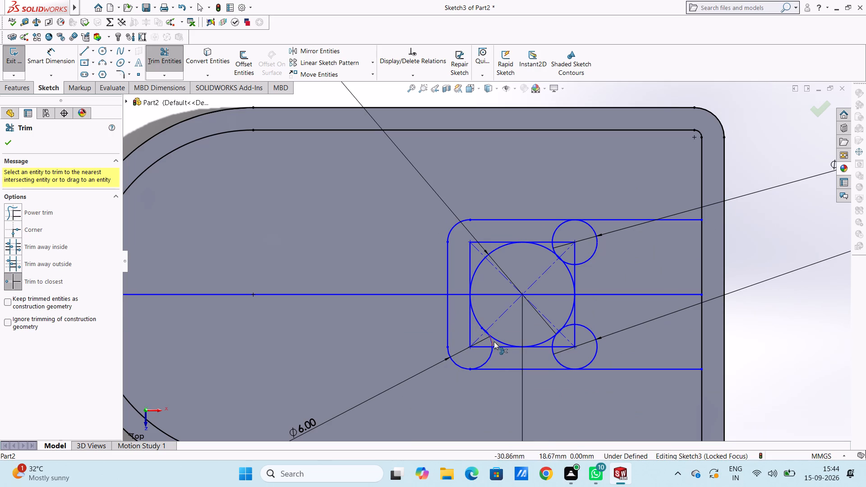
click(493, 342)
scroll(493, 341, down, 8)
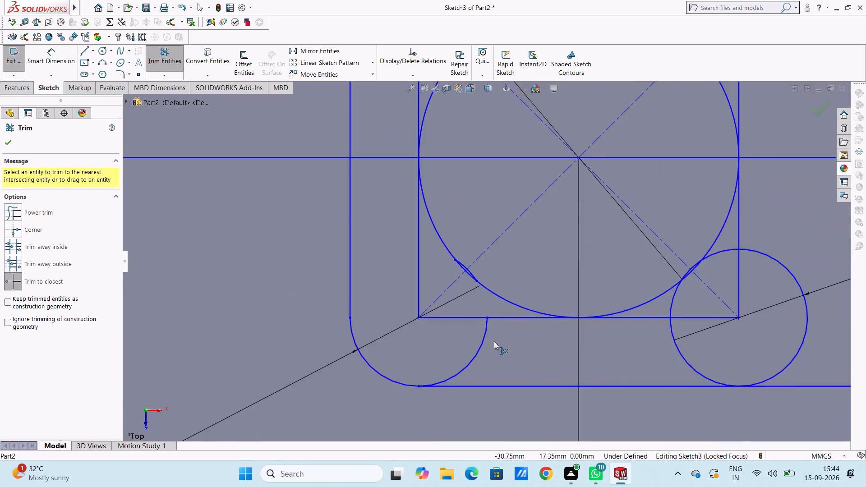
scroll(467, 207, down, 4)
click(441, 257)
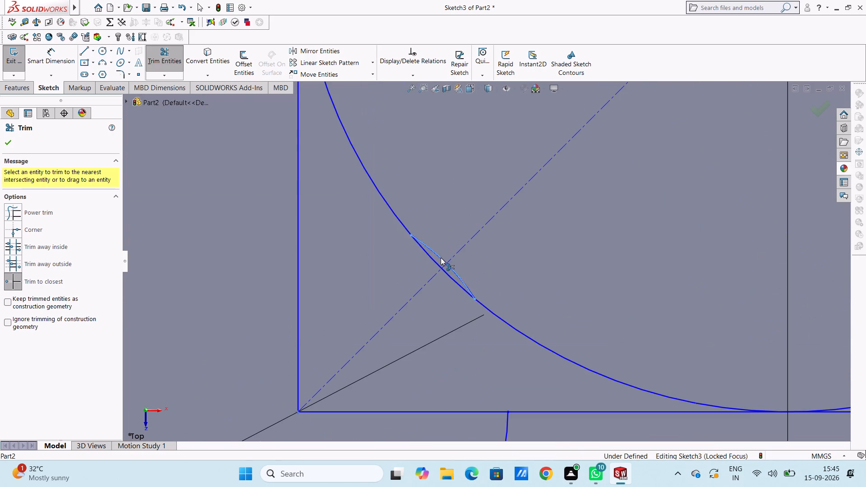
click(453, 273)
scroll(453, 270, down, 4)
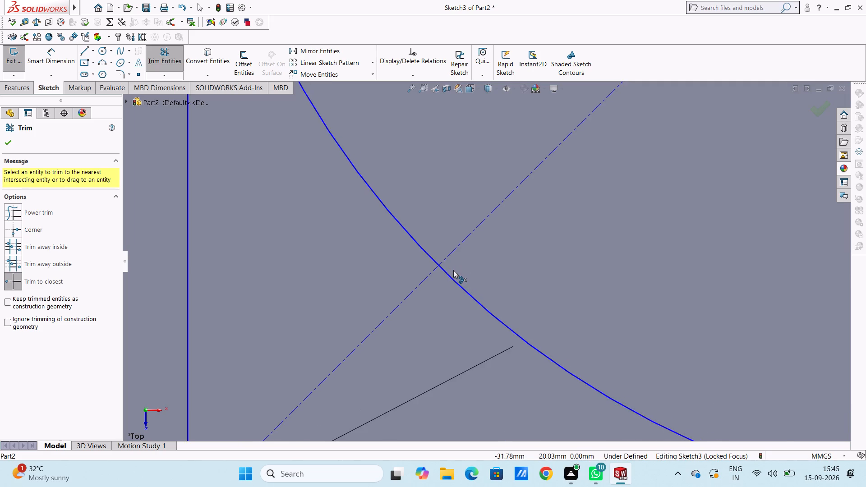
scroll(453, 270, up, 14)
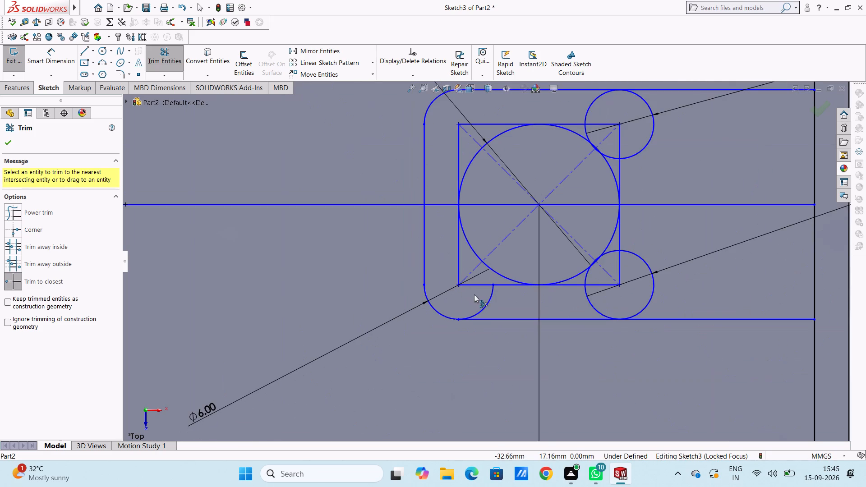
click(488, 301)
scroll(489, 295, up, 3)
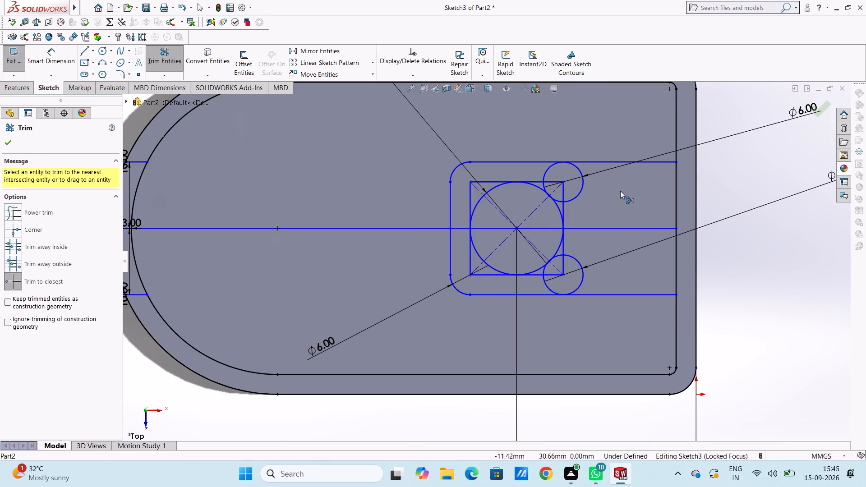
key(Escape)
key(Escape)
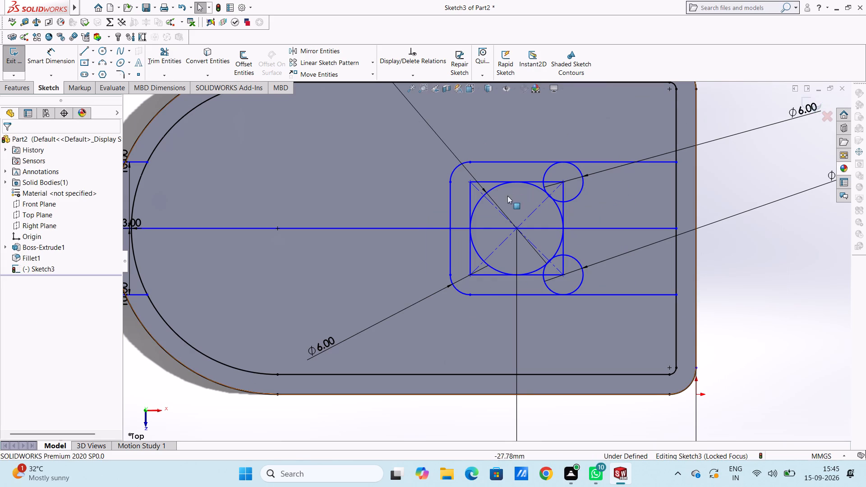
Draw two 5 mm radius three-point arcs joining the upper and lower horizontal lines to the inner offset's vertical line at the square end.
click(103, 61)
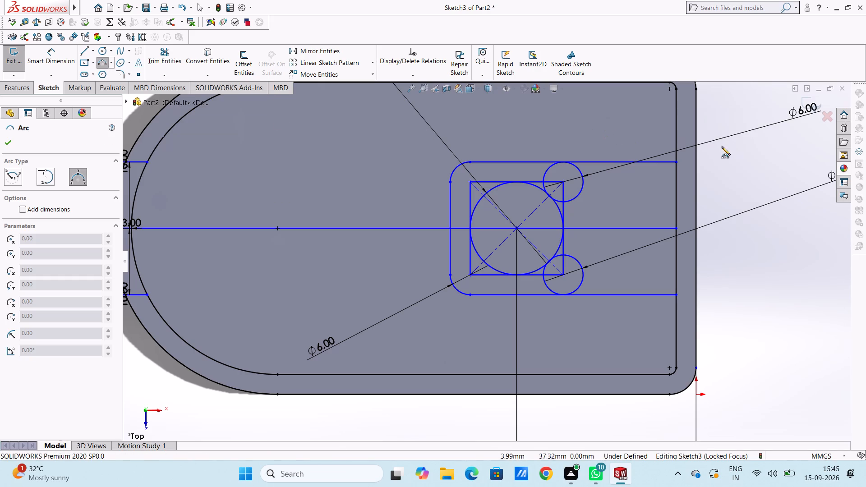
click(676, 133)
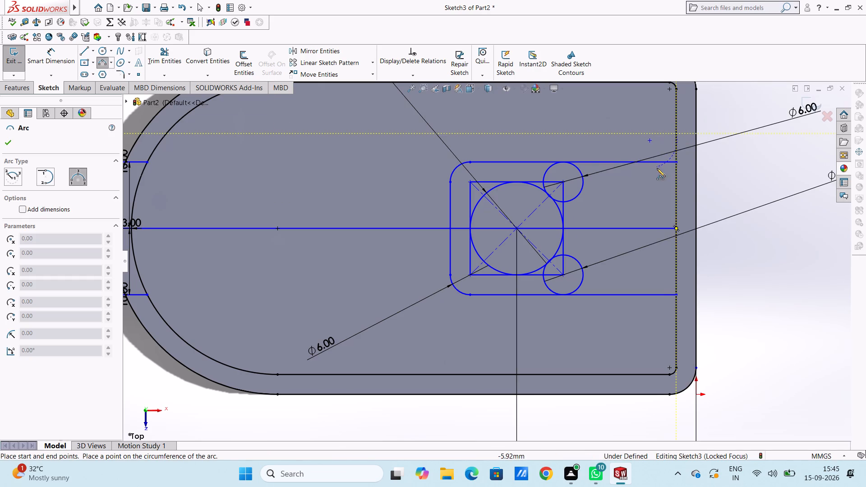
click(650, 162)
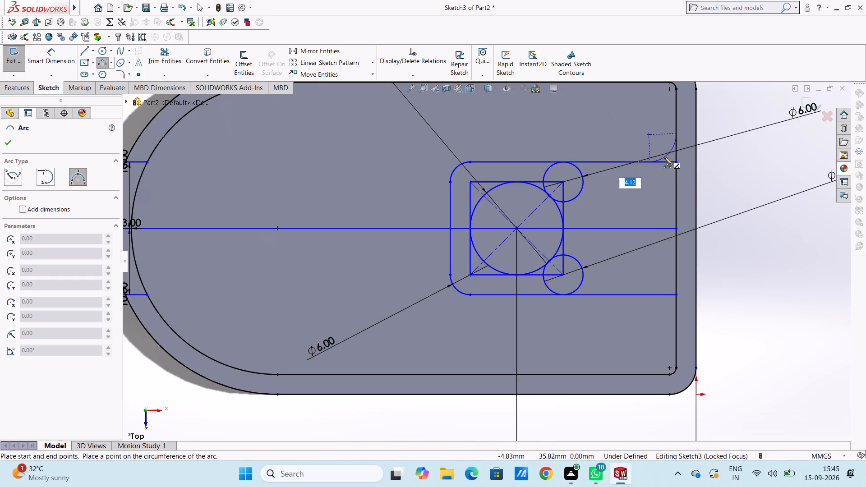
key(5)
key(Return)
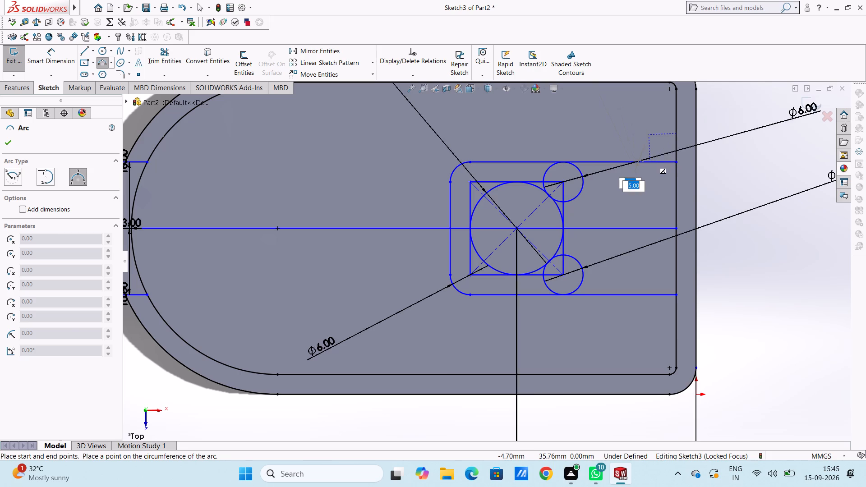
click(645, 295)
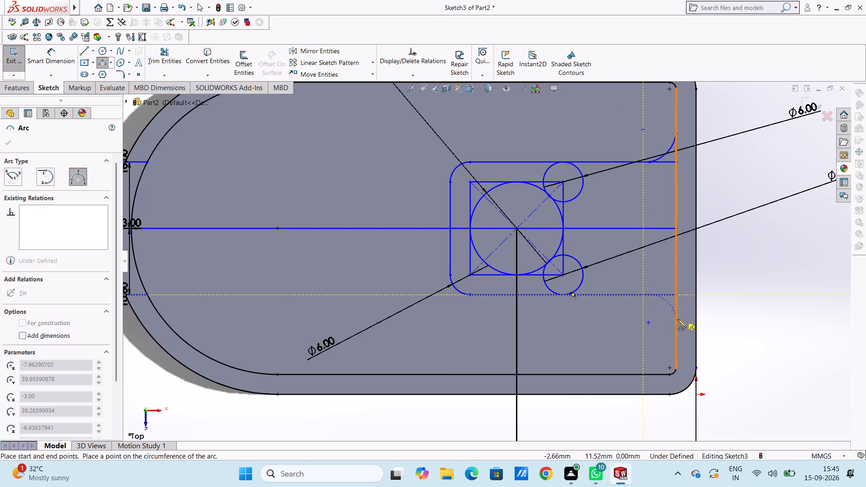
click(676, 321)
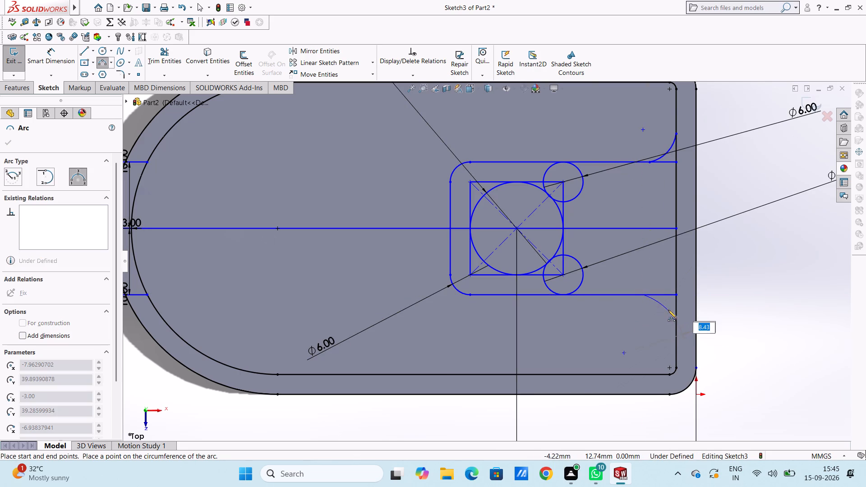
key(5)
key(Return)
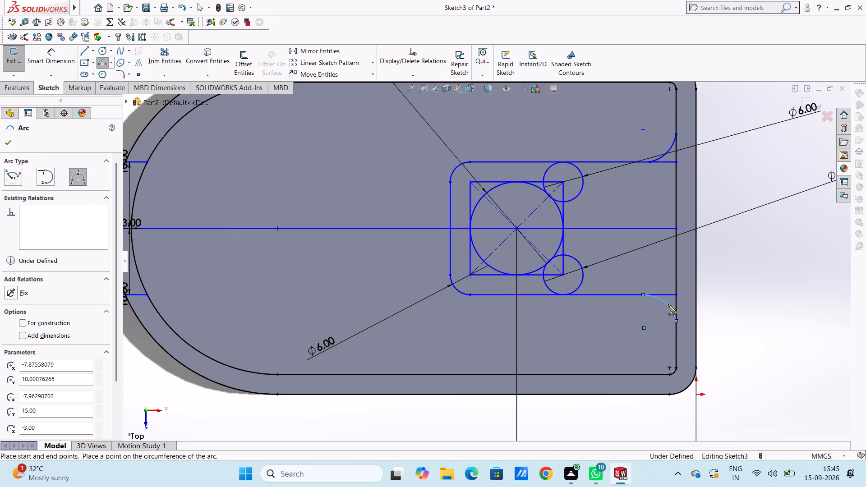
key(Escape)
key(Escape)
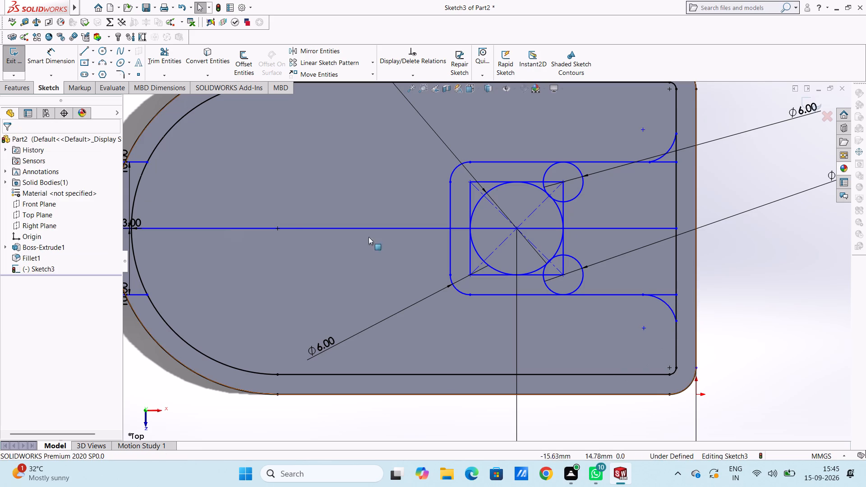
Dimension the radii of both new arcs at 5 mm, placing the dimensions outside the plate beyond its square end.
click(54, 58)
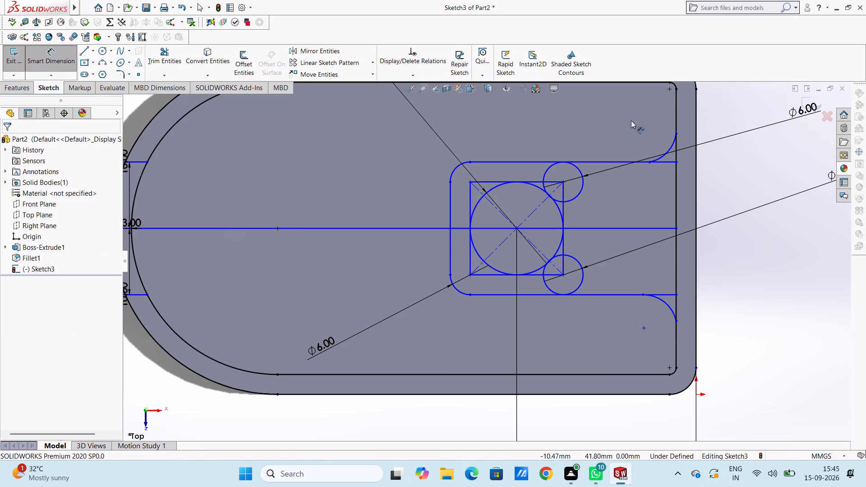
click(669, 151)
click(780, 255)
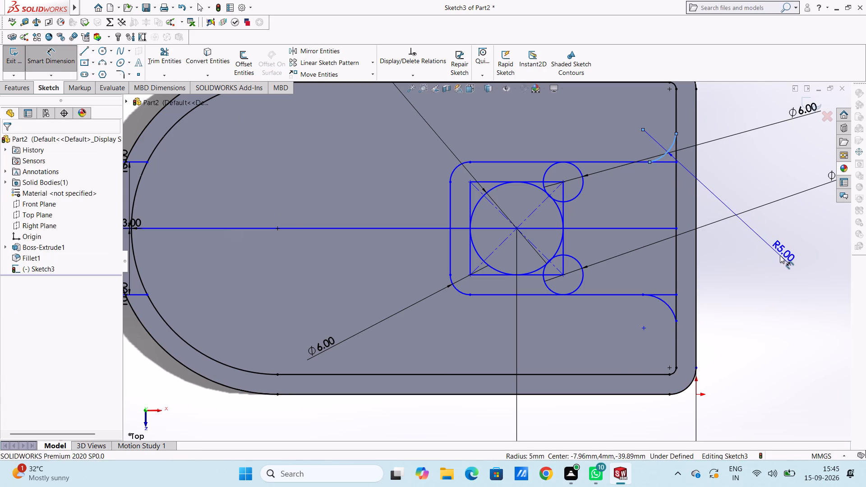
key(Return)
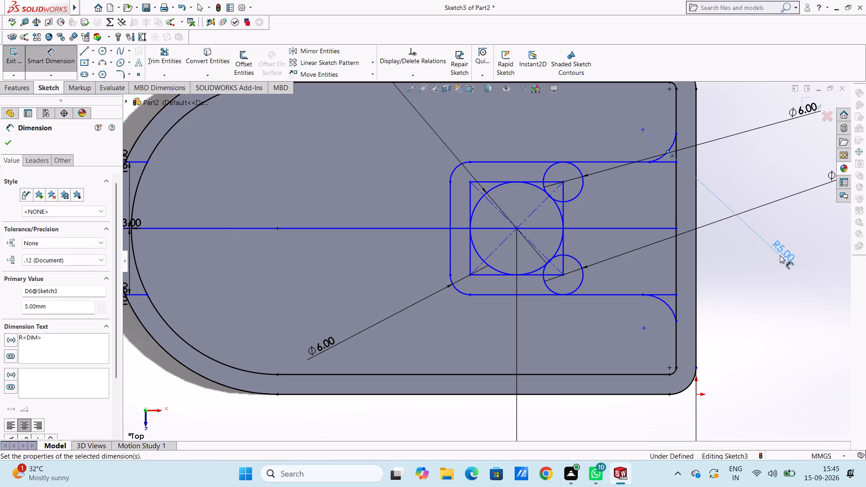
click(773, 292)
click(670, 311)
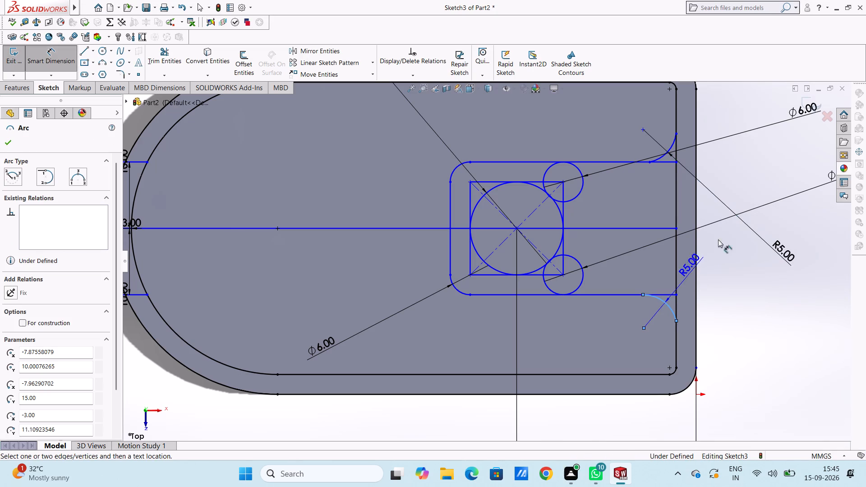
click(793, 162)
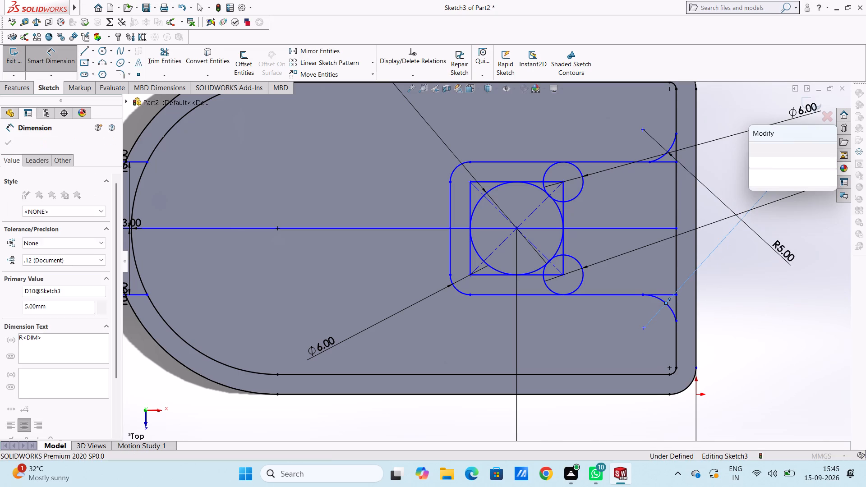
key(Return)
key(Escape)
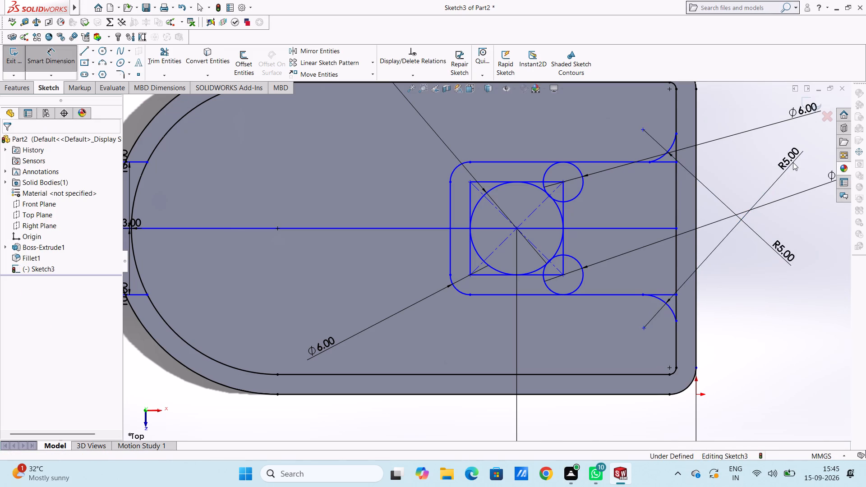
key(Escape)
Make the upper 5 mm arc tangent to the inner offset's vertical line at the square end.
scroll(781, 163, down, 1)
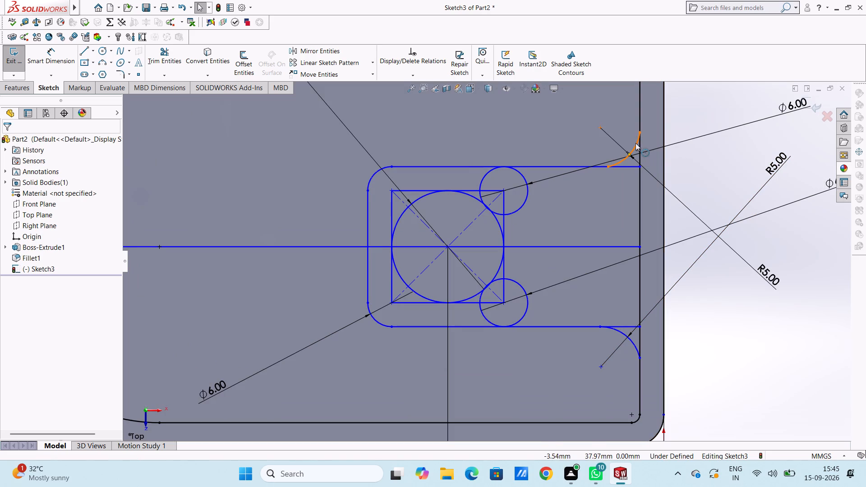
click(636, 143)
ctrl+click(638, 113)
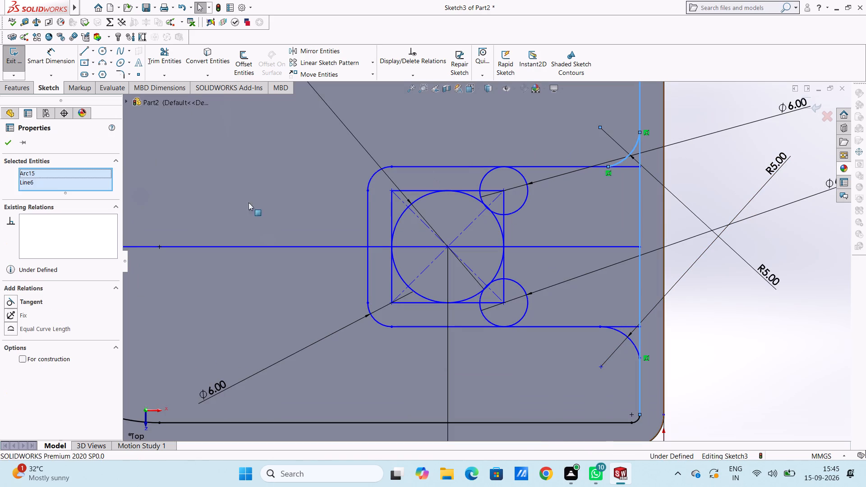
click(12, 299)
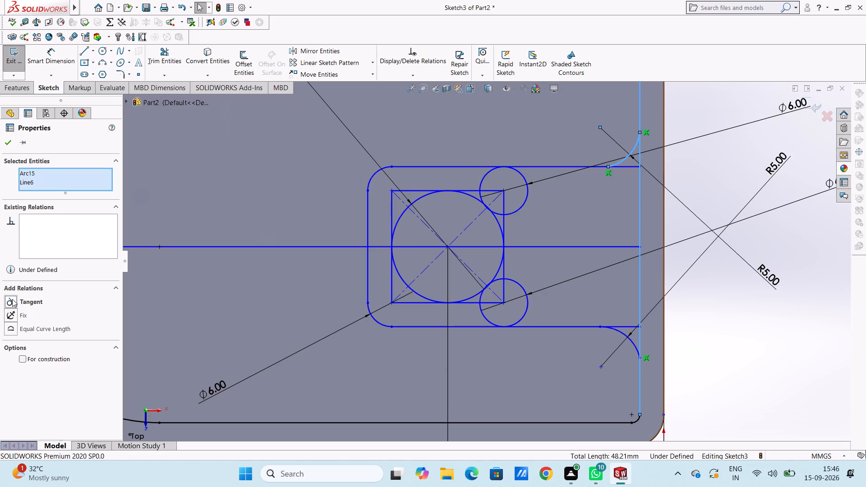
click(262, 195)
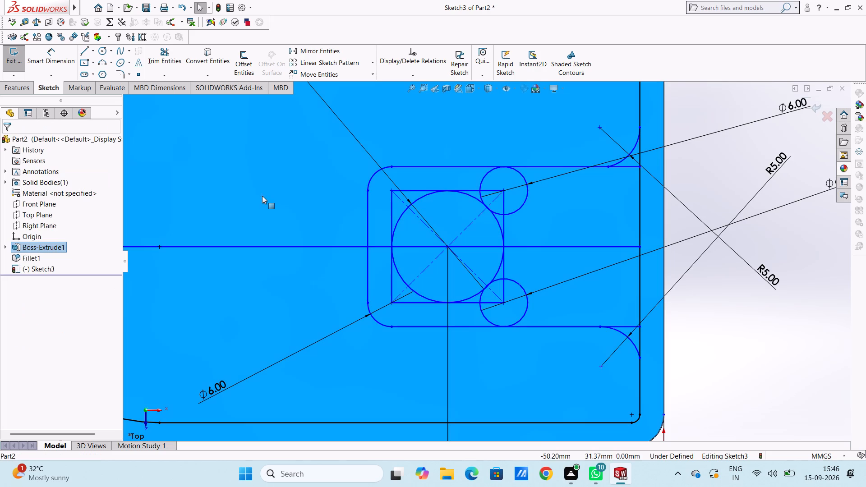
click(725, 161)
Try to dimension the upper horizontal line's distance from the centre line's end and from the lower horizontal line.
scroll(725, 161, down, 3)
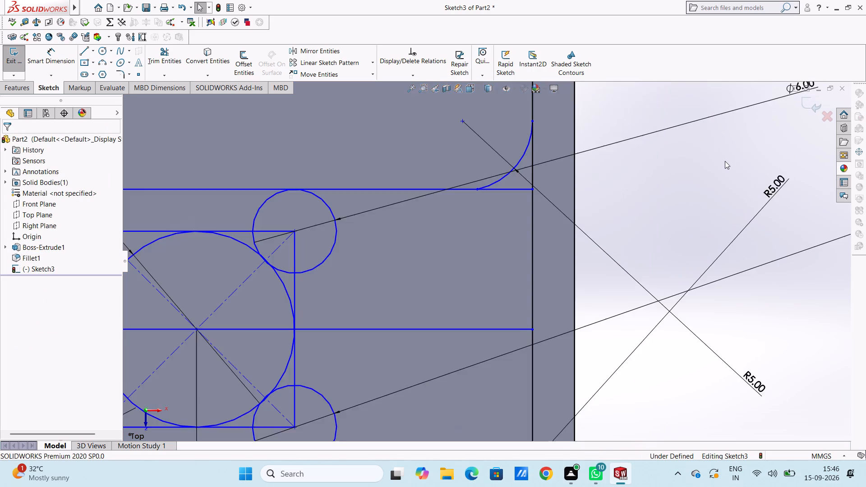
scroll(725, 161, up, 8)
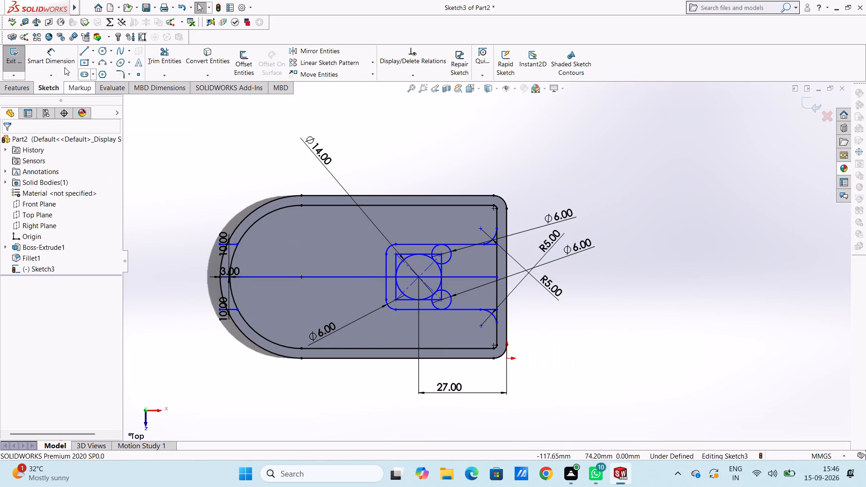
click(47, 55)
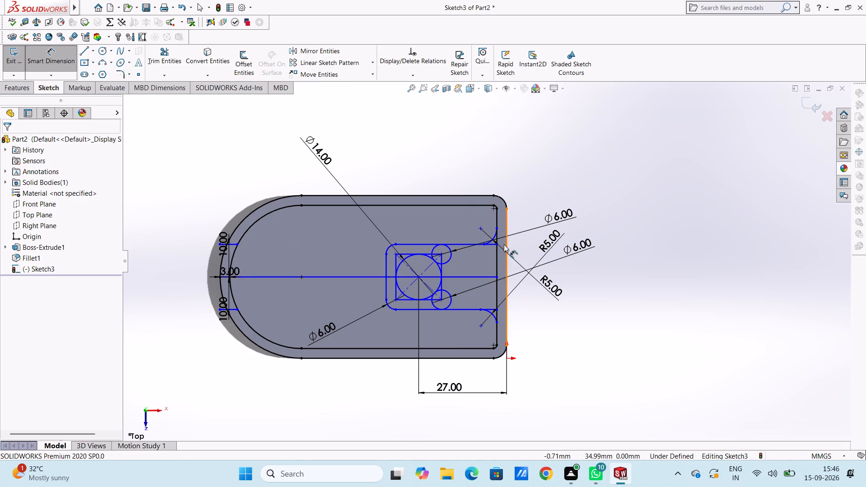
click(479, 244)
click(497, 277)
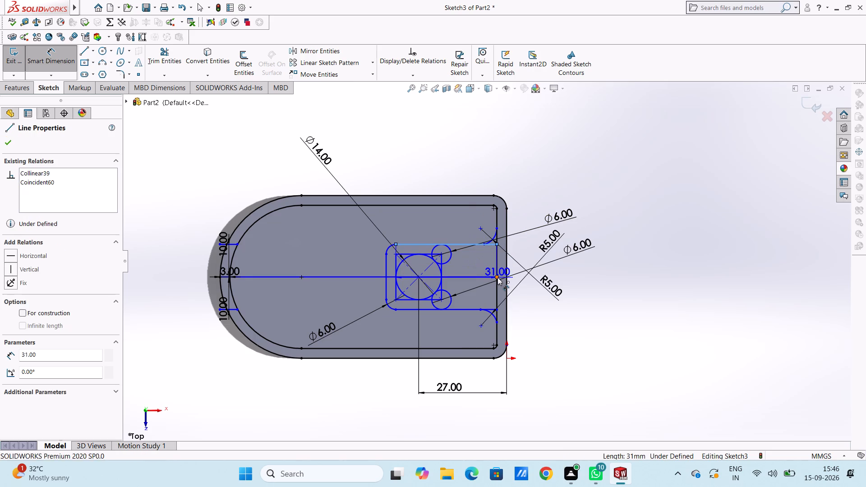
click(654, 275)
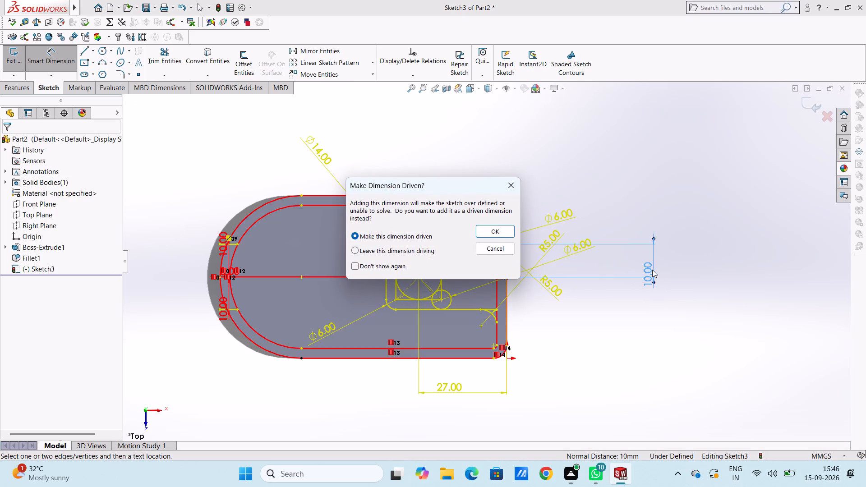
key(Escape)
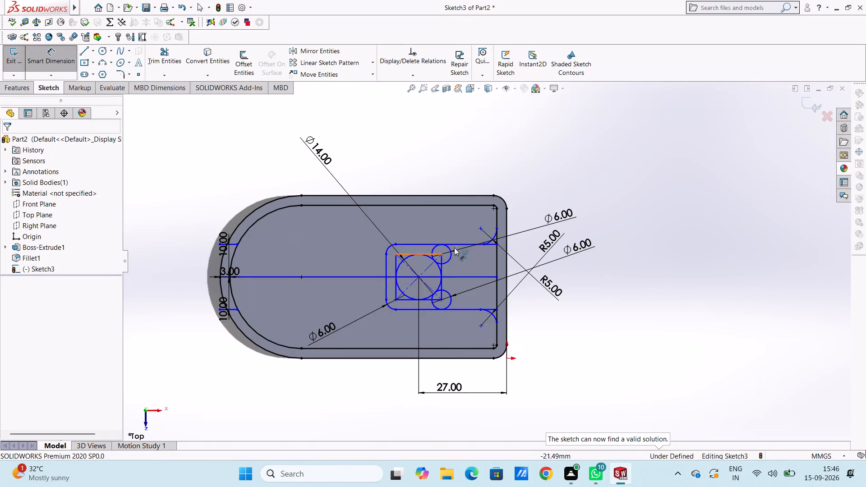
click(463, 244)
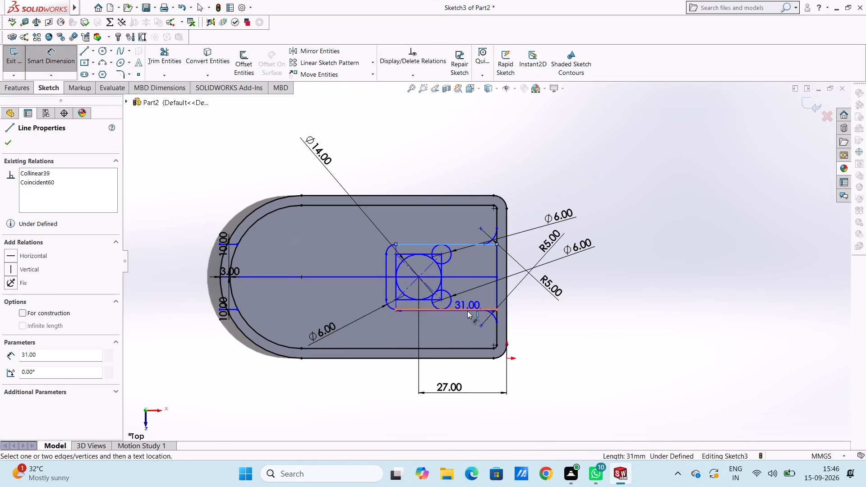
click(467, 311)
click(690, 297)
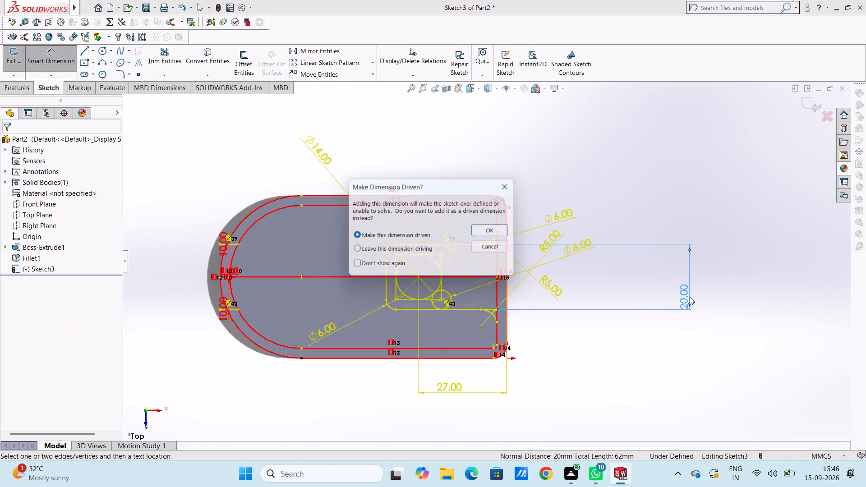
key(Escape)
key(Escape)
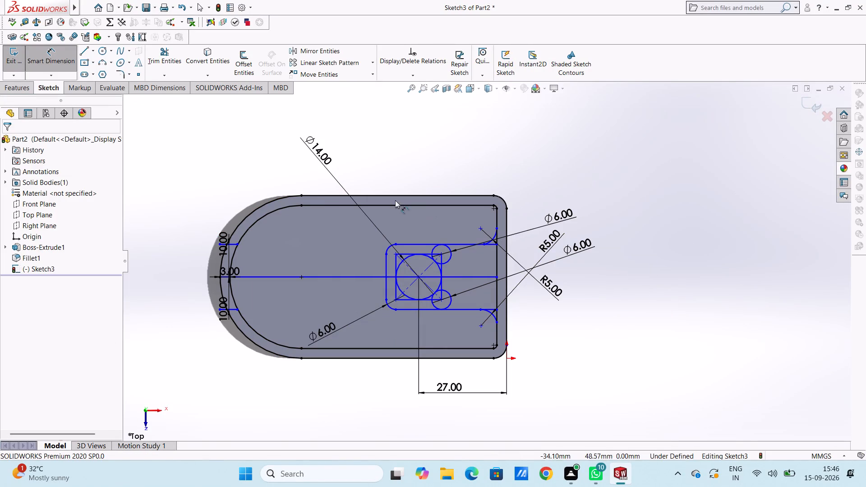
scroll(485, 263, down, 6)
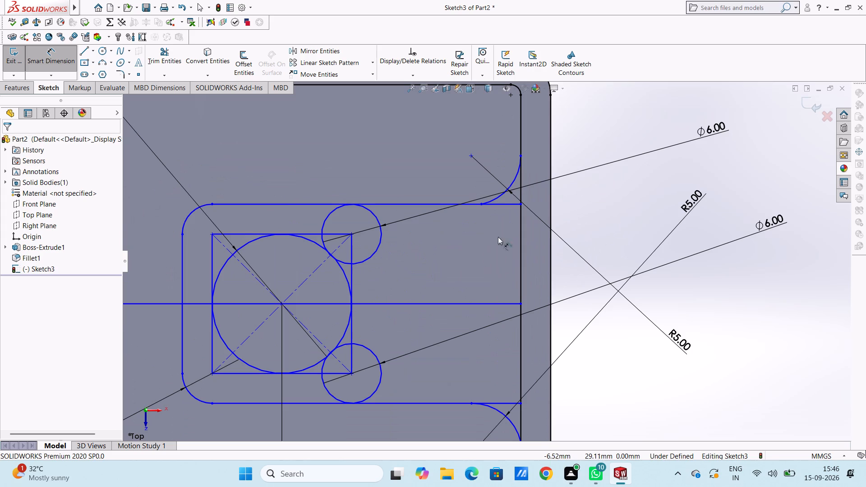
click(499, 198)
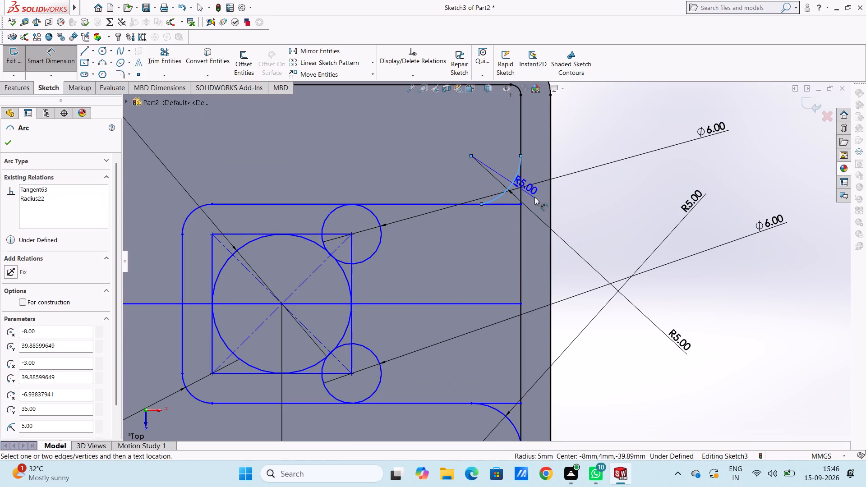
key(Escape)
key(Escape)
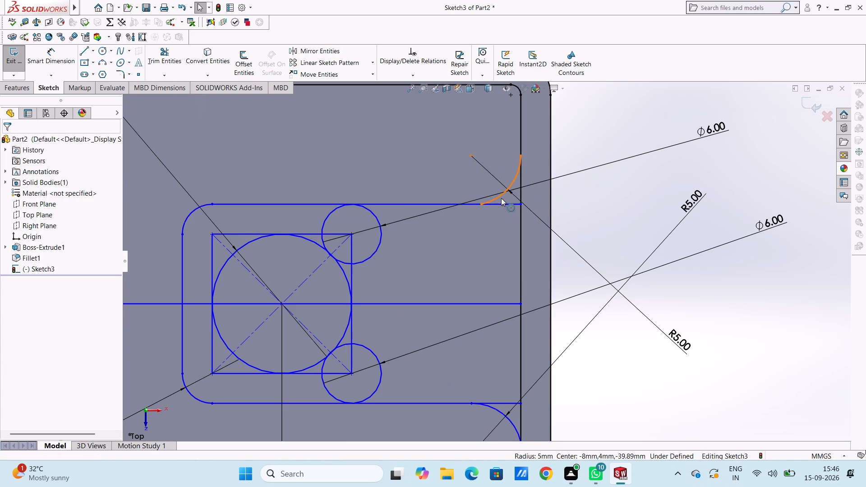
Make the upper 5 mm arc tangent to the profile's upper horizontal line.
click(501, 197)
ctrl+click(499, 204)
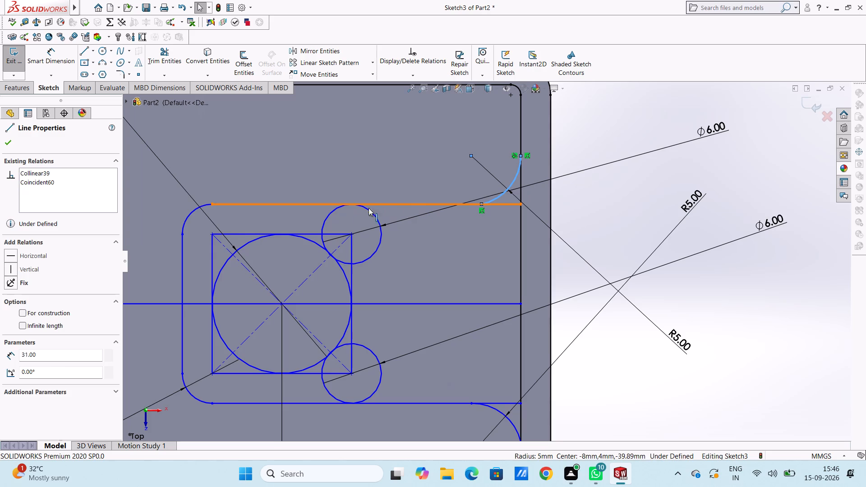
click(11, 302)
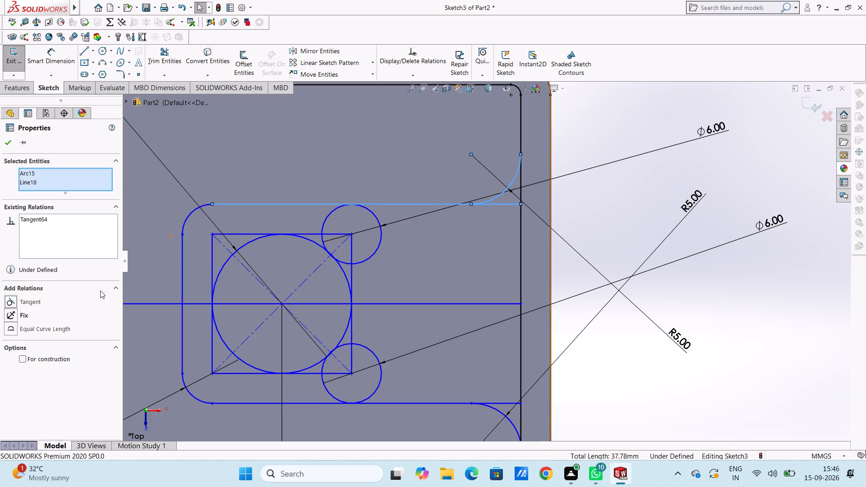
click(646, 209)
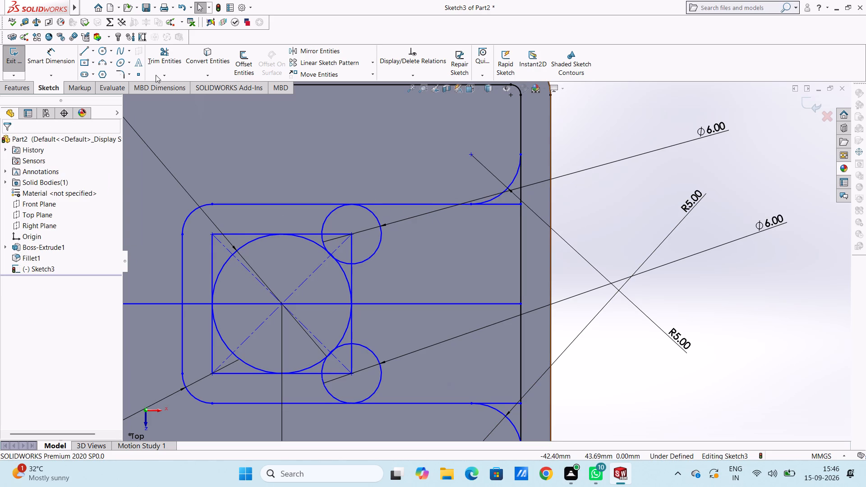
Trim the leftover end of the upper horizontal line between the 5 mm arc and the inner vertical line.
click(160, 67)
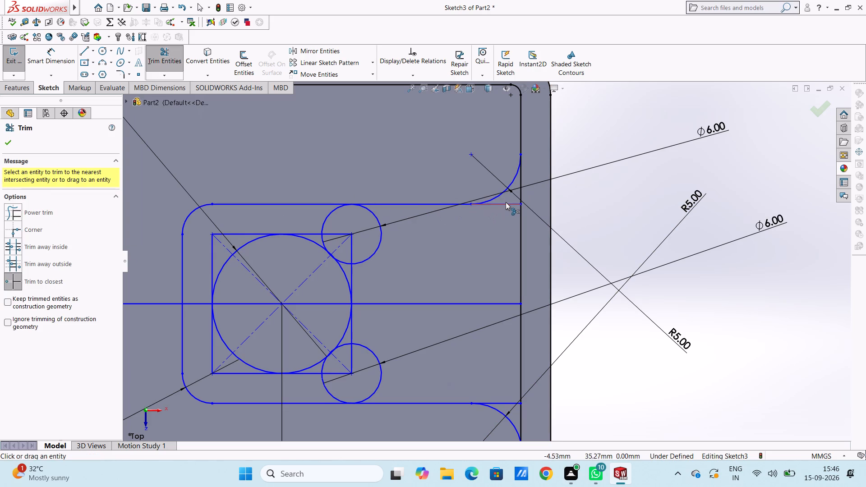
click(506, 203)
key(Escape)
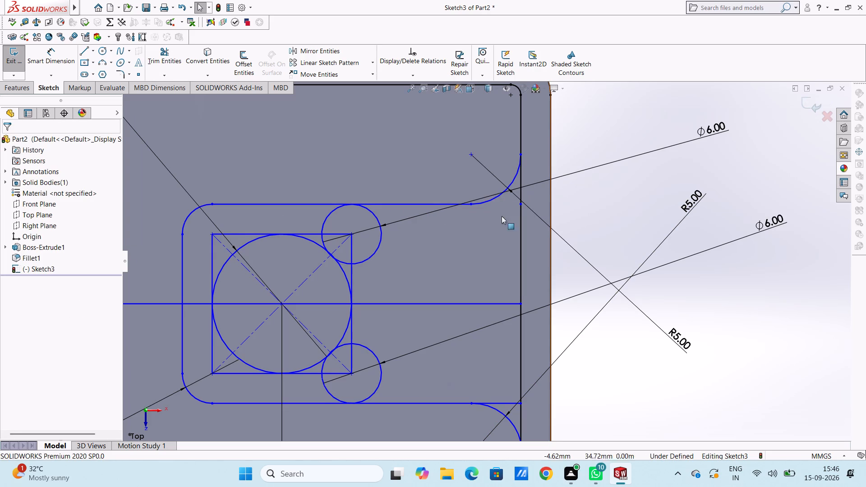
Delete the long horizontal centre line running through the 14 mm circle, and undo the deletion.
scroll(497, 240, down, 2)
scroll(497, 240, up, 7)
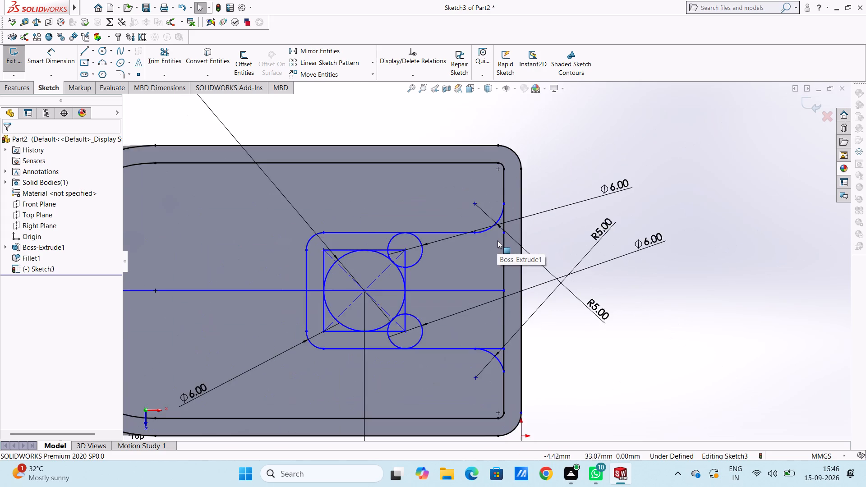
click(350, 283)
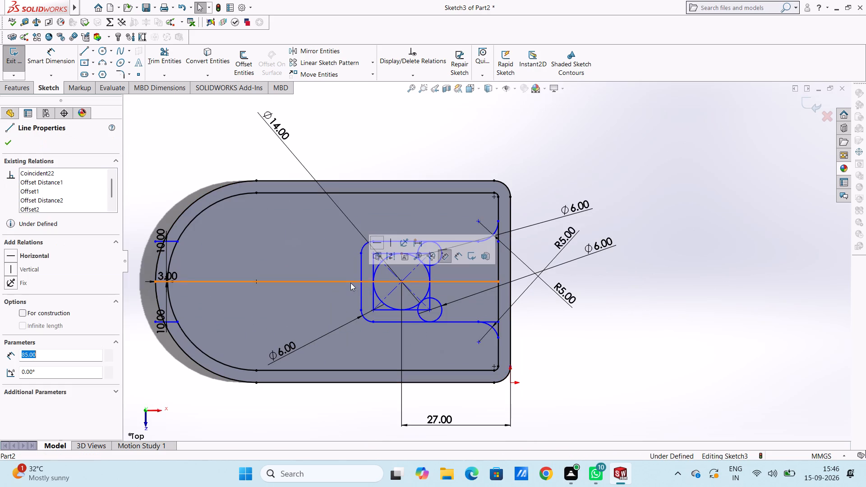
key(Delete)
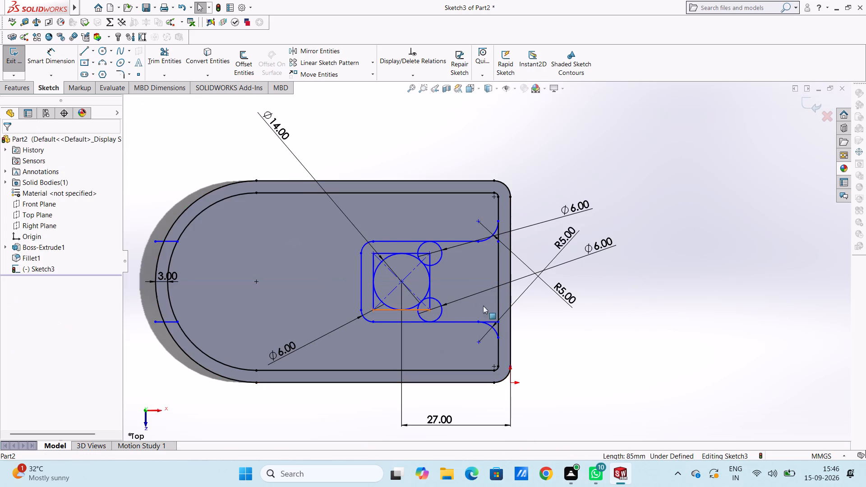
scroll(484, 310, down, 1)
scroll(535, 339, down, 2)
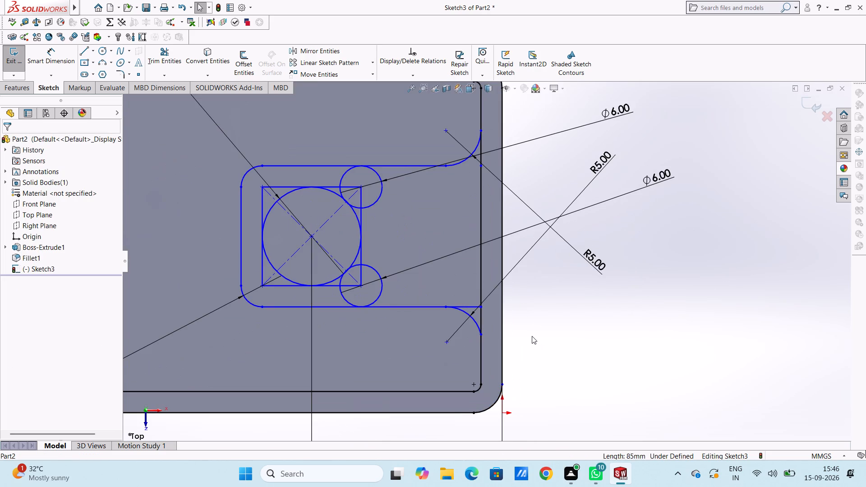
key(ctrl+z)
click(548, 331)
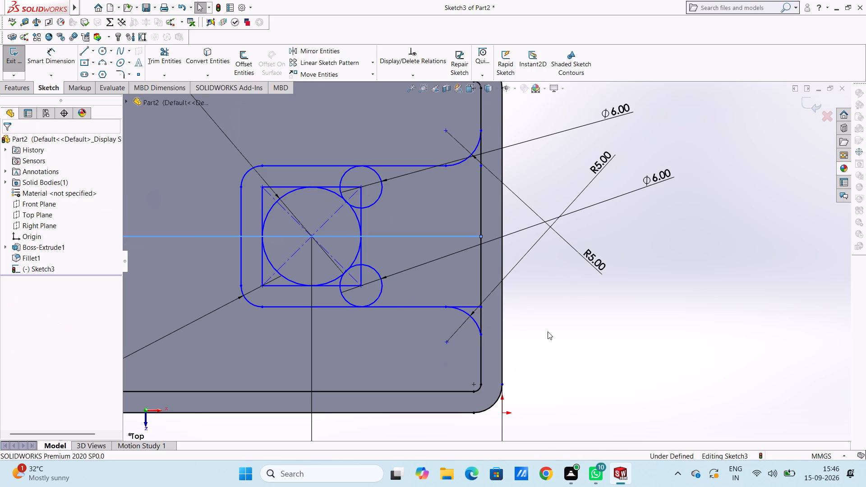
Make the lower 5 mm arc tangent to the inner offset's vertical line and to the profile's lower horizontal line.
click(477, 324)
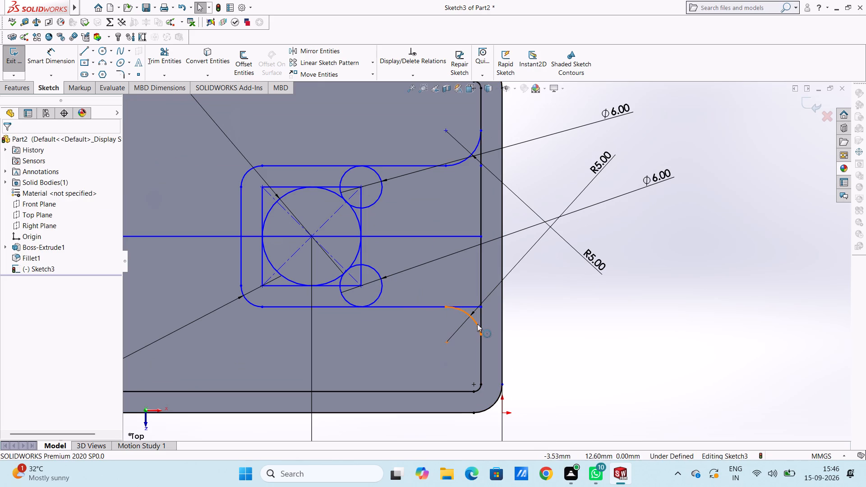
ctrl+click(482, 316)
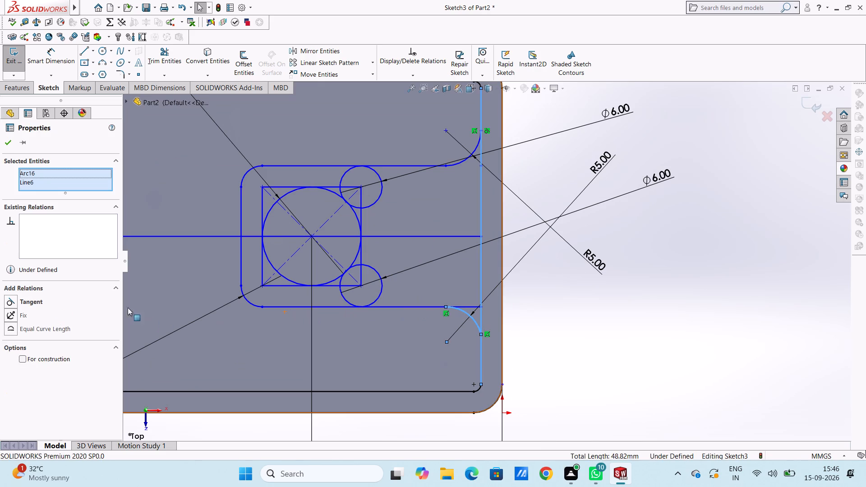
click(5, 302)
click(638, 335)
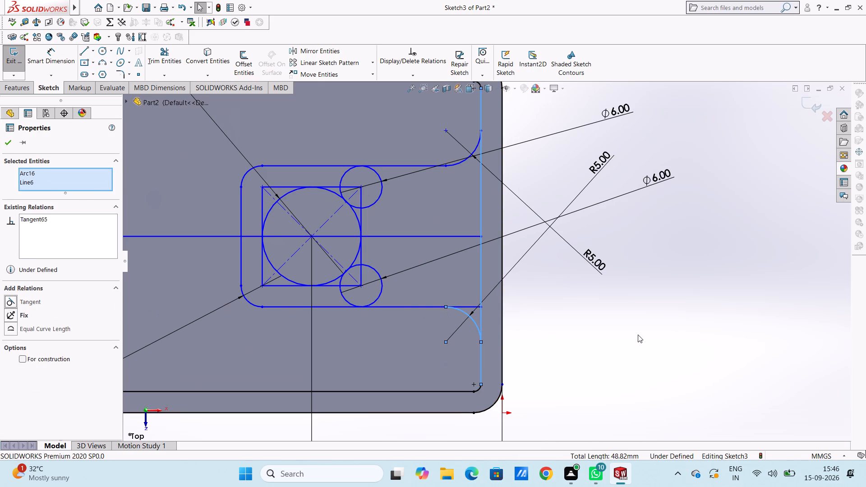
click(456, 310)
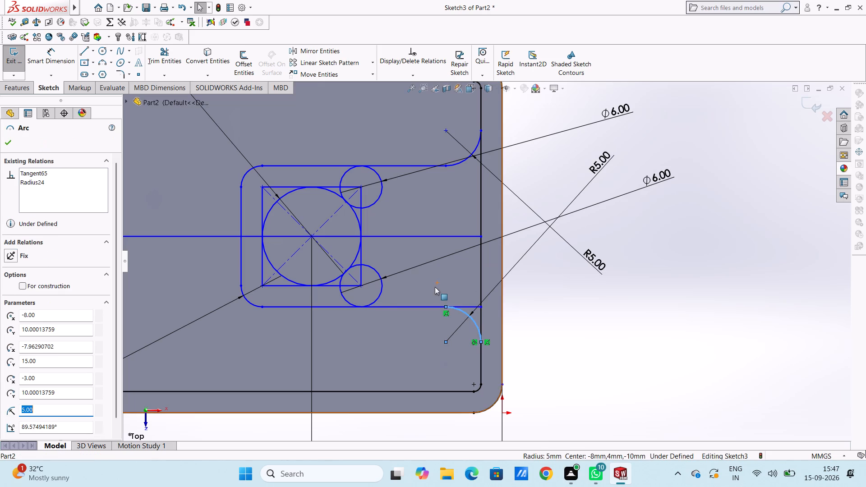
ctrl+click(433, 306)
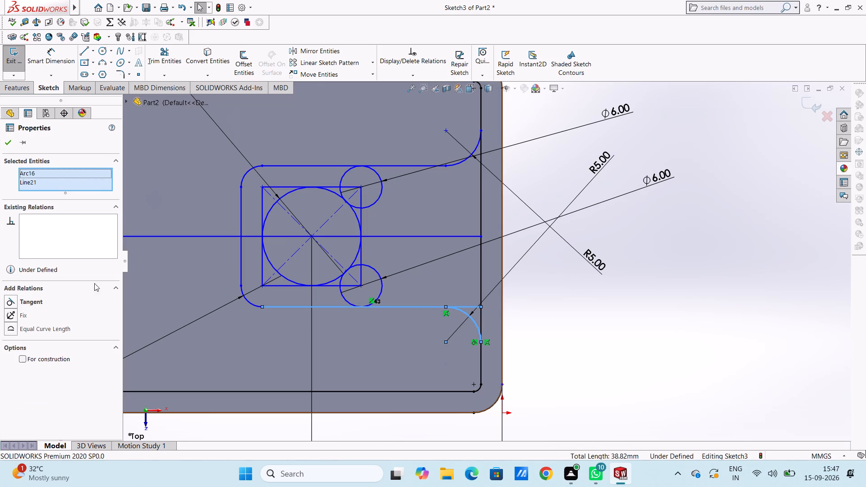
click(8, 302)
click(670, 326)
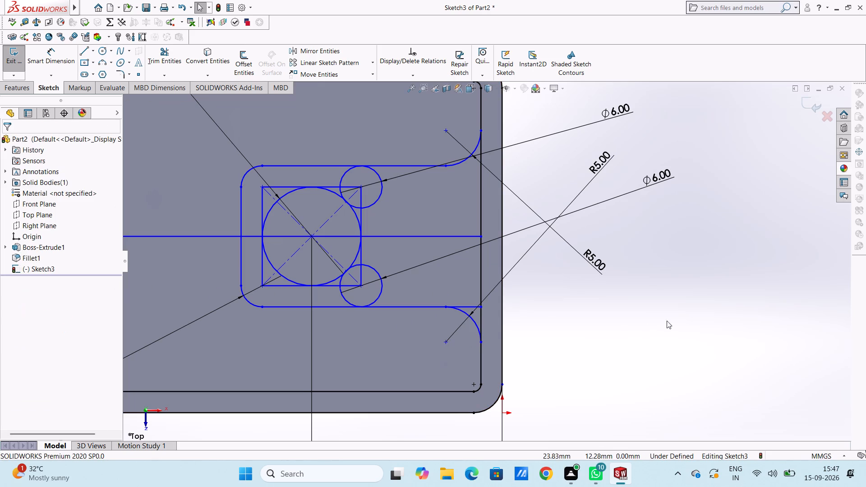
Trim the leftover end of the lower horizontal line between the 5 mm arc and the inner vertical line.
click(156, 52)
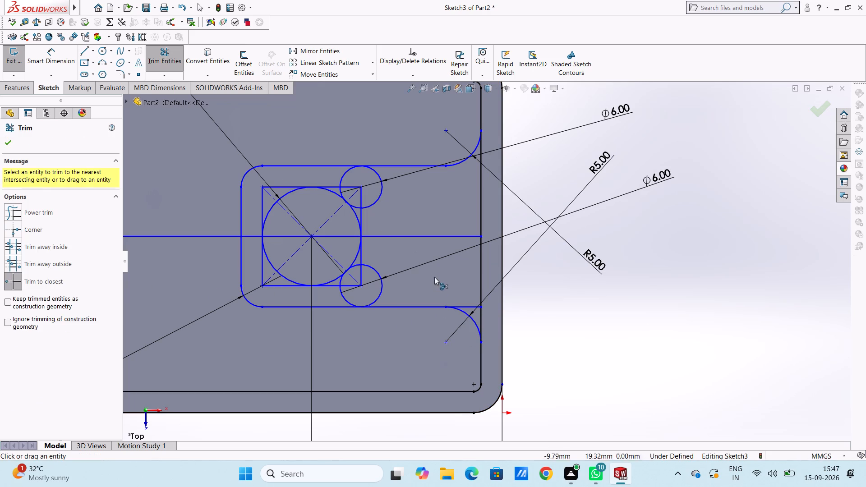
click(470, 307)
key(Escape)
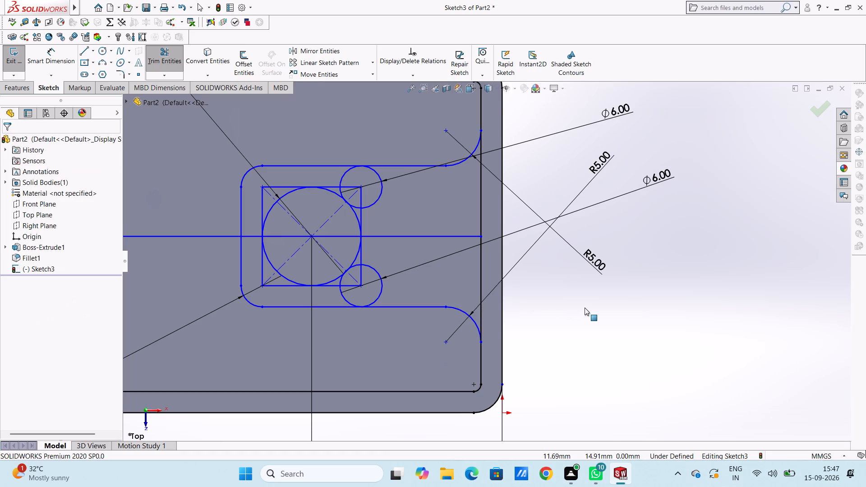
key(Escape)
scroll(585, 308, down, 2)
scroll(585, 308, up, 5)
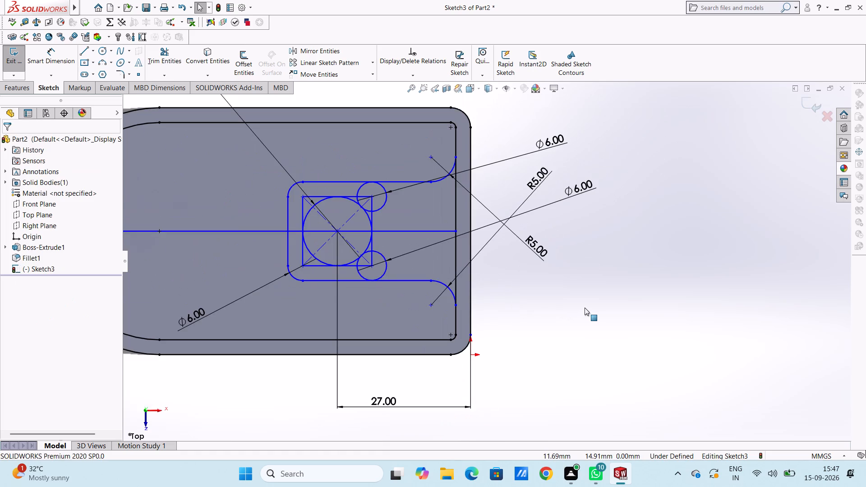
Trim the left and lower edges and the lower half of the right edge of the square around the 14 mm circle.
scroll(585, 308, up, 2)
scroll(196, 247, down, 3)
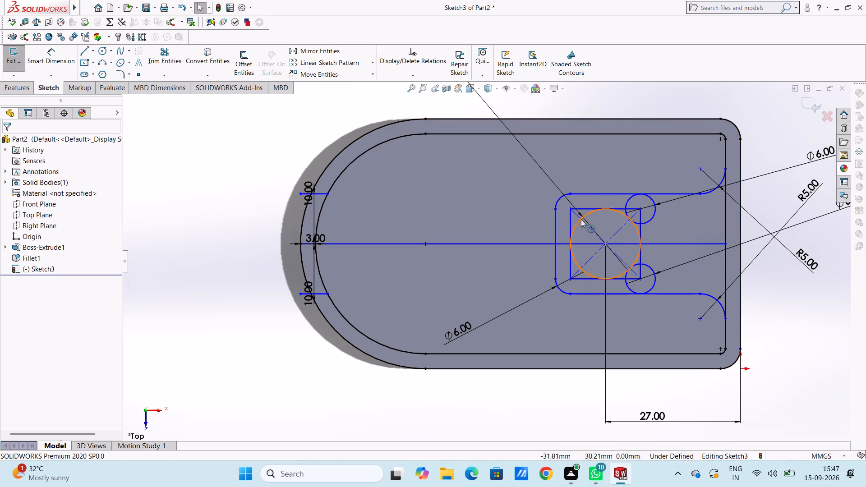
click(173, 55)
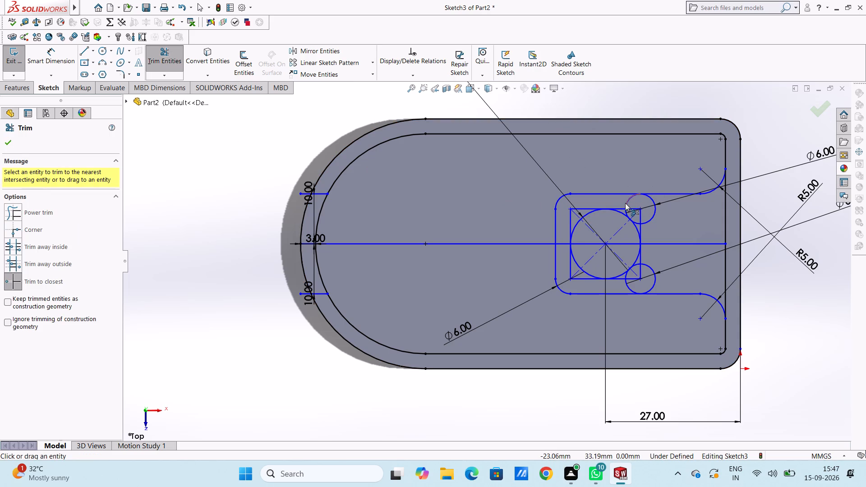
click(578, 207)
click(569, 220)
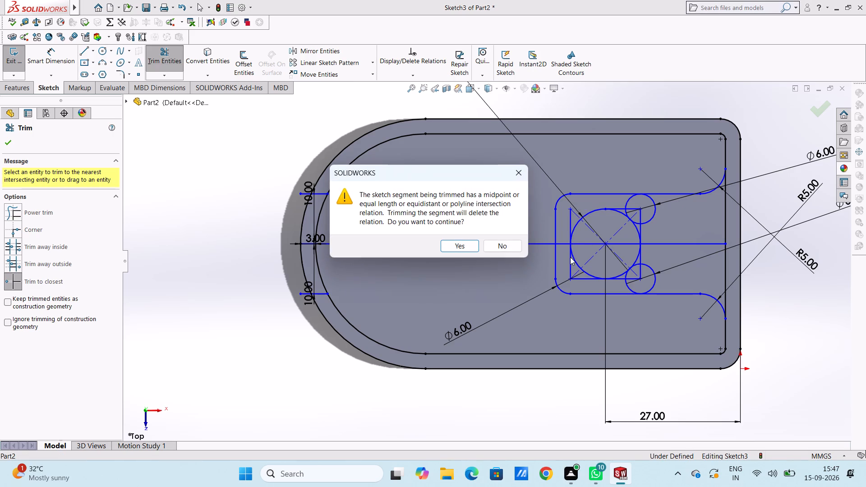
click(519, 170)
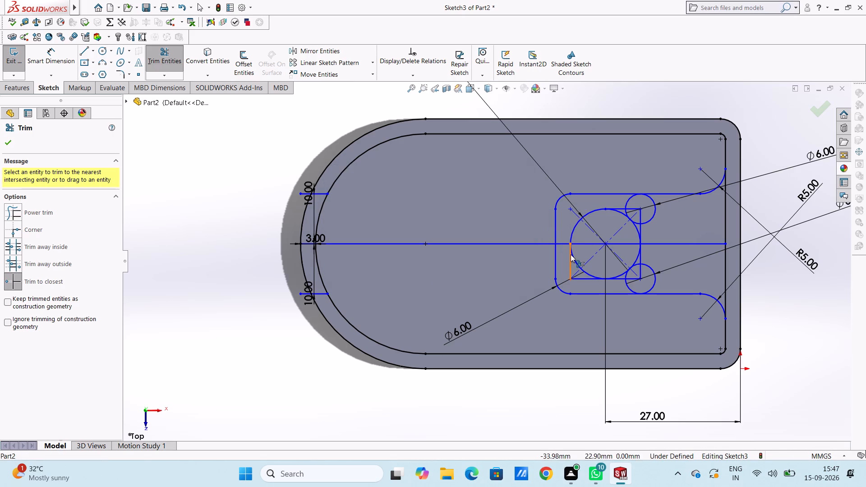
click(571, 254)
click(582, 277)
click(618, 276)
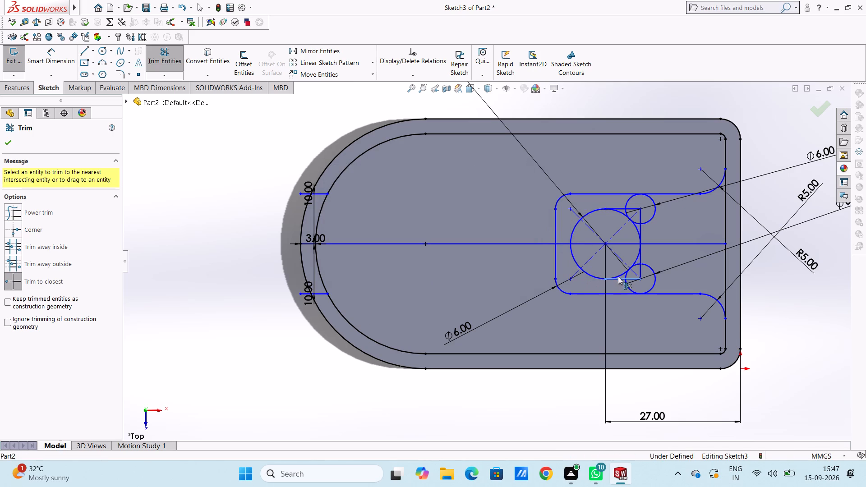
click(631, 277)
click(639, 273)
click(643, 264)
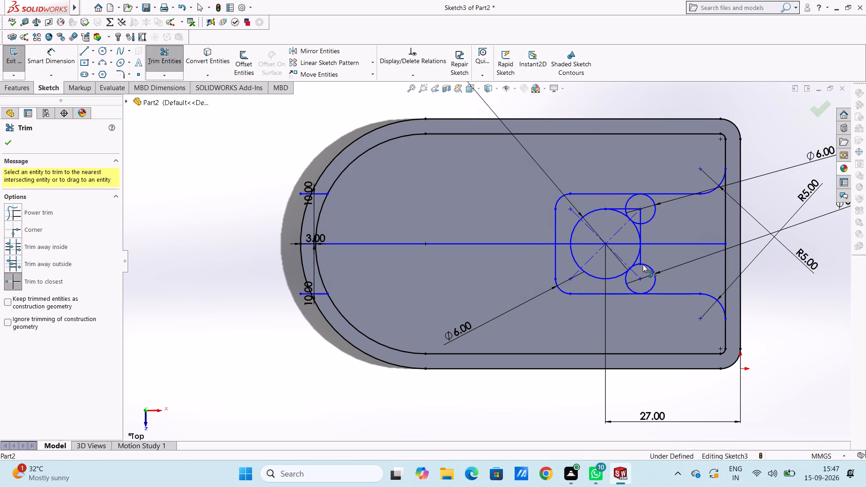
Trim away the lower 6 mm circle, including its small leftover arcs inside the 14 mm circle.
click(643, 264)
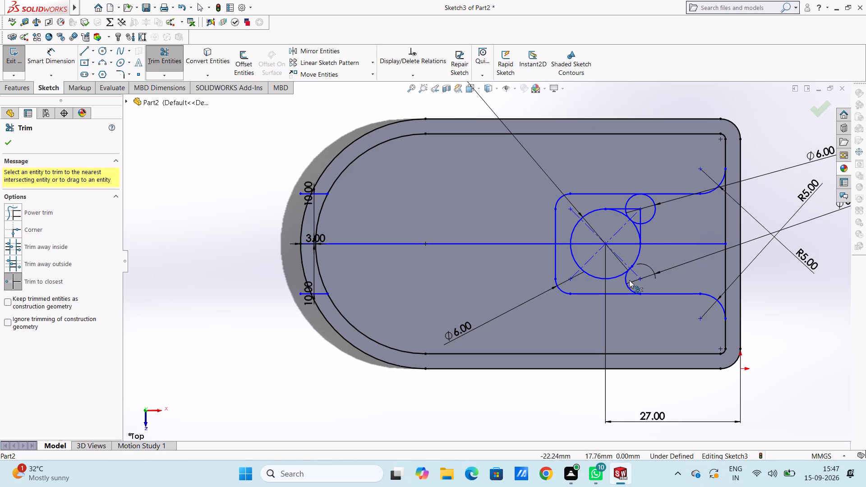
click(627, 281)
scroll(635, 266, down, 7)
scroll(509, 265, down, 3)
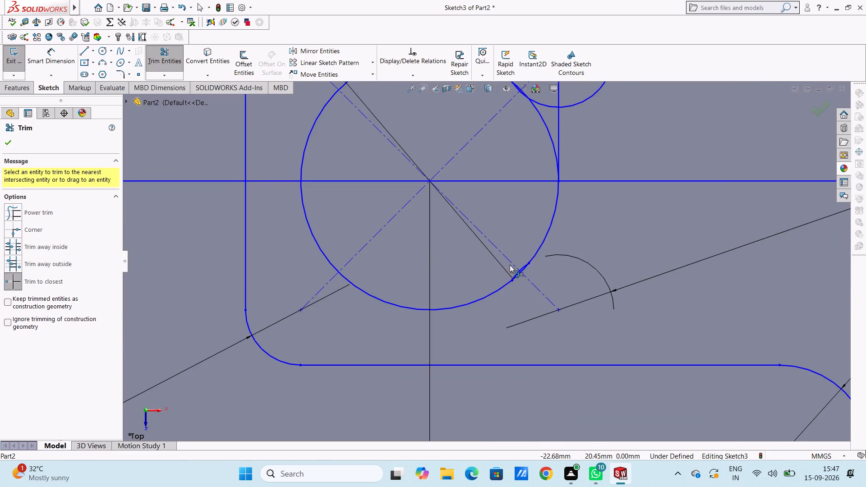
scroll(510, 265, down, 4)
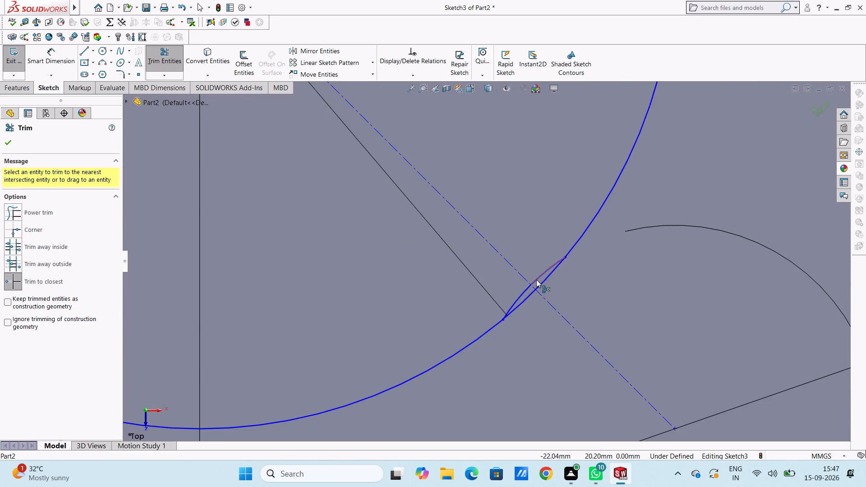
click(536, 280)
click(525, 289)
Trim the square's diagonal construction lines inside the 14 mm circle and their ends at the other three corners, leaving the upper-right end.
scroll(525, 287, down, 3)
scroll(526, 287, up, 5)
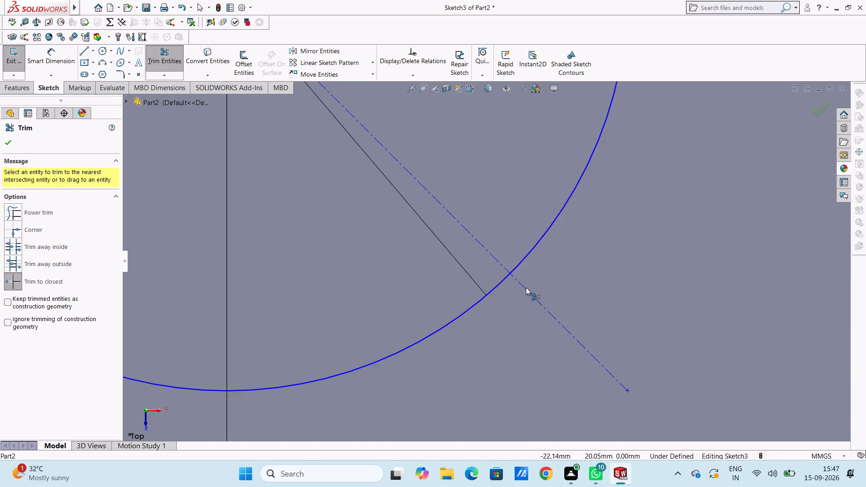
scroll(526, 287, up, 10)
click(467, 208)
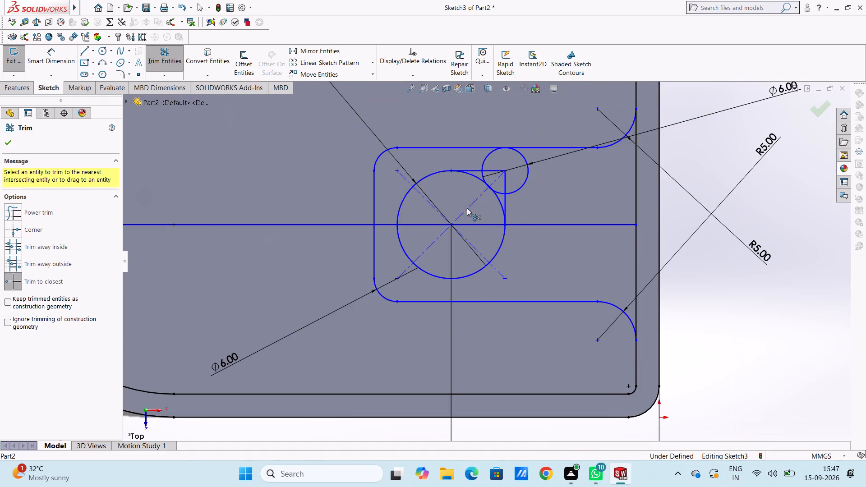
click(441, 215)
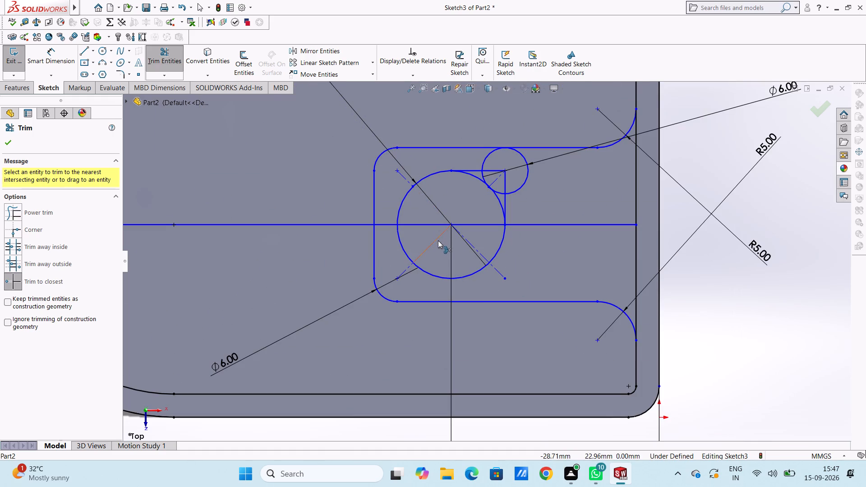
click(438, 240)
click(405, 271)
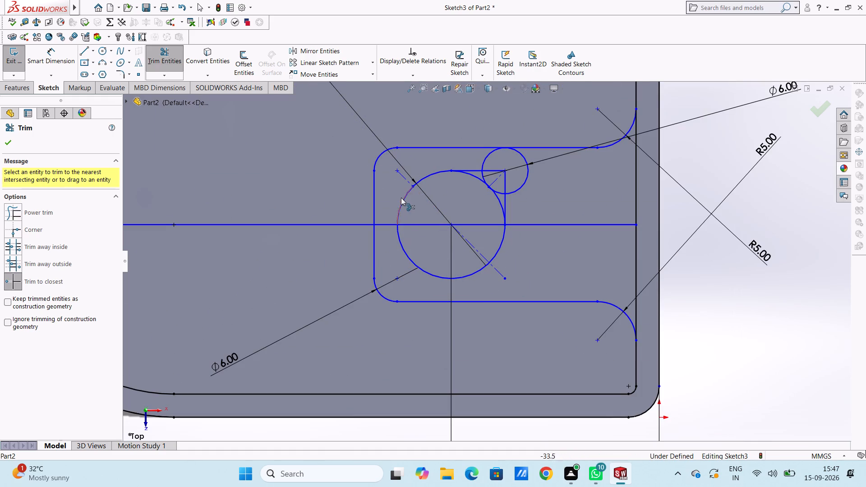
click(405, 178)
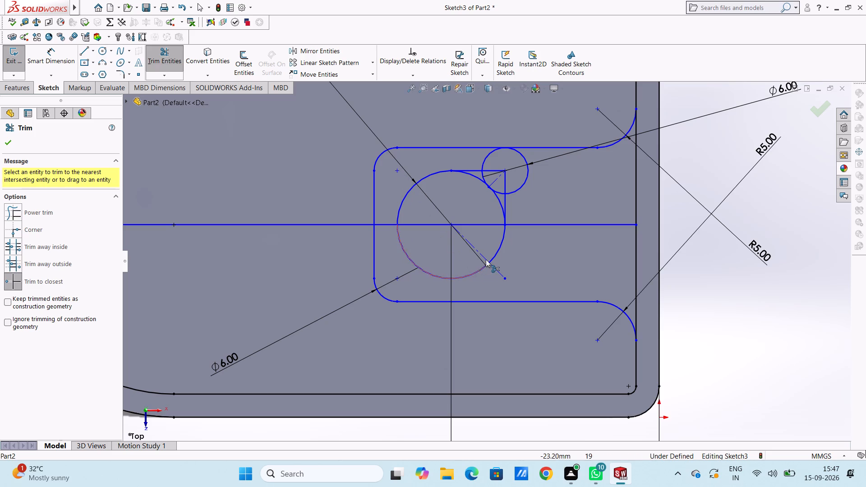
click(486, 257)
click(499, 270)
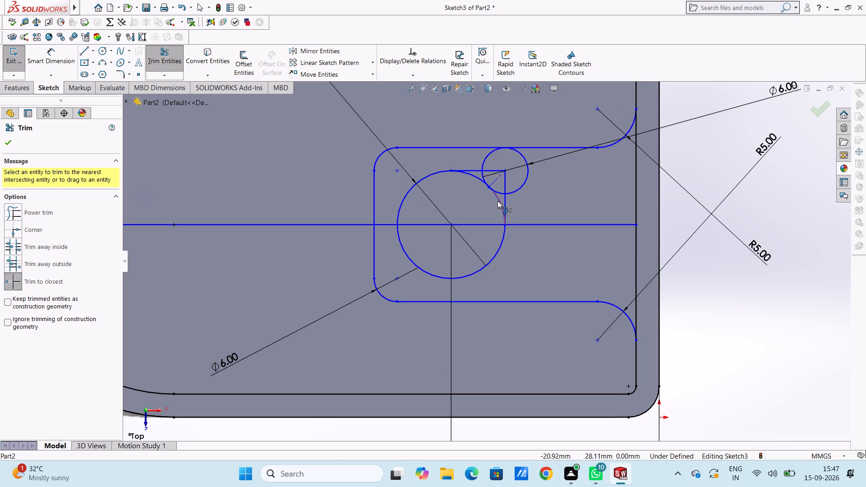
Trim the remaining half of the square's upper edge between the 14 mm circle and the upper 6 mm circle's centre.
scroll(493, 169, down, 4)
click(482, 196)
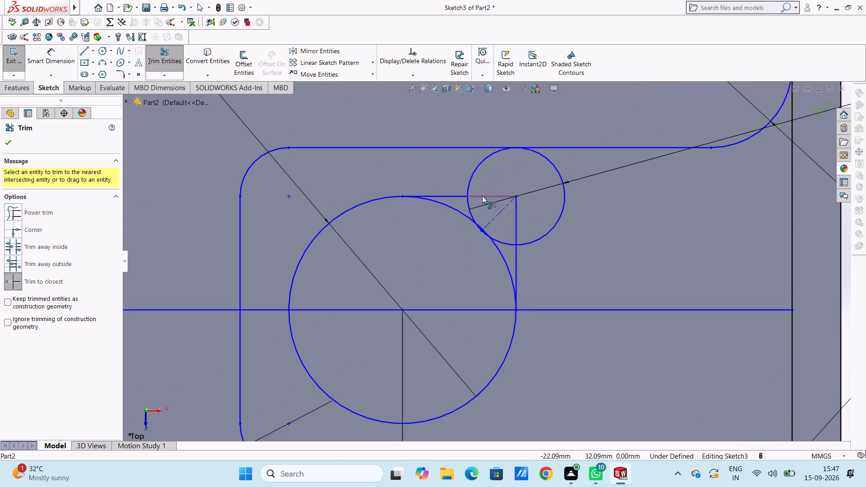
click(461, 196)
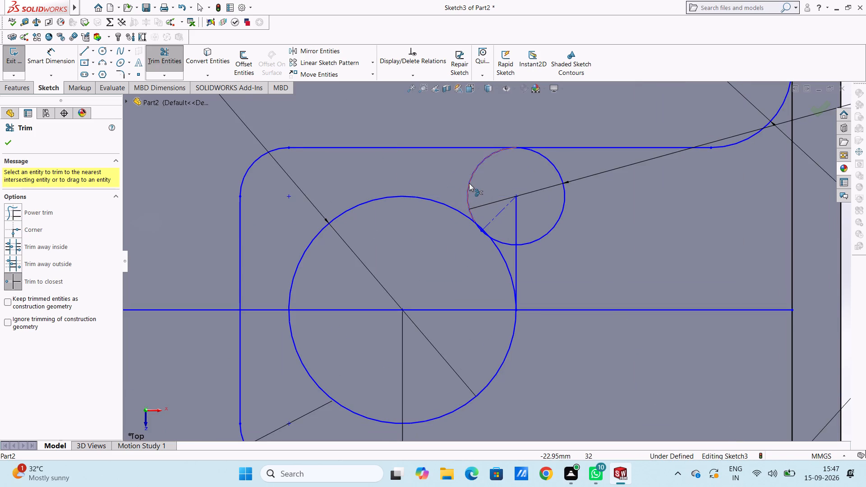
Trim away the upper 6 mm circle, its small arcs inside the 14 mm circle, and the last diagonal construction line remnant.
click(469, 183)
click(502, 243)
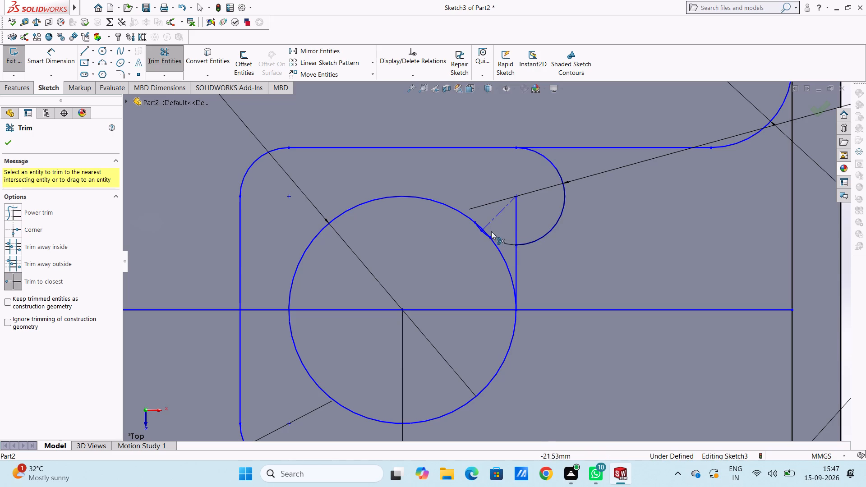
scroll(488, 225, down, 7)
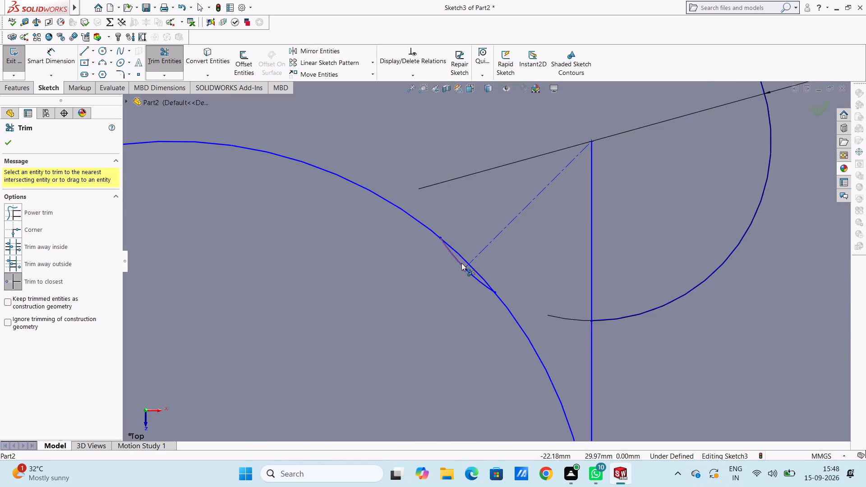
click(461, 264)
click(476, 280)
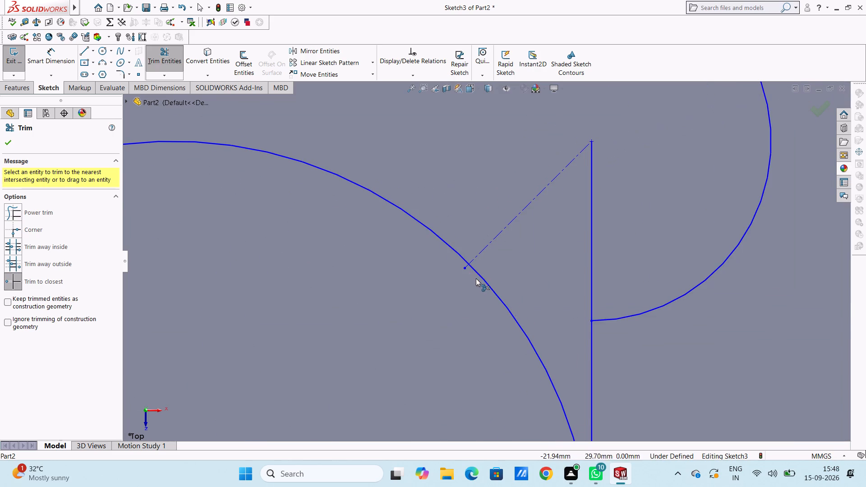
click(483, 248)
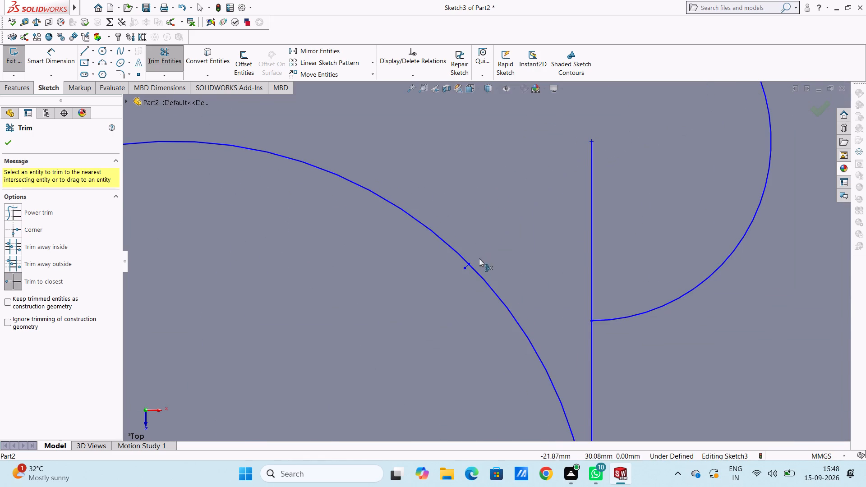
click(466, 267)
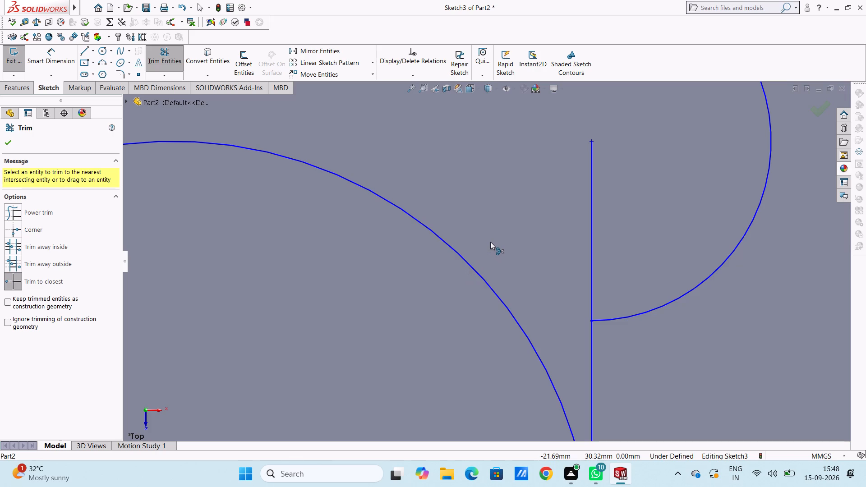
scroll(490, 242, up, 2)
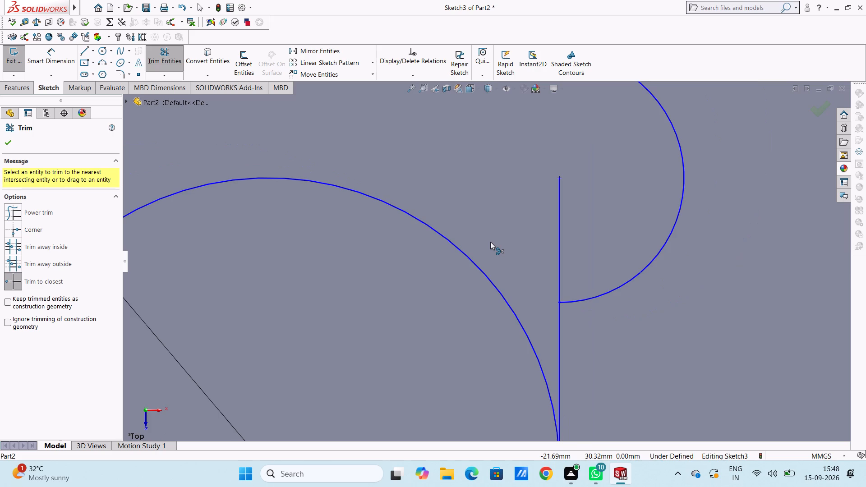
scroll(490, 242, down, 3)
scroll(490, 242, up, 9)
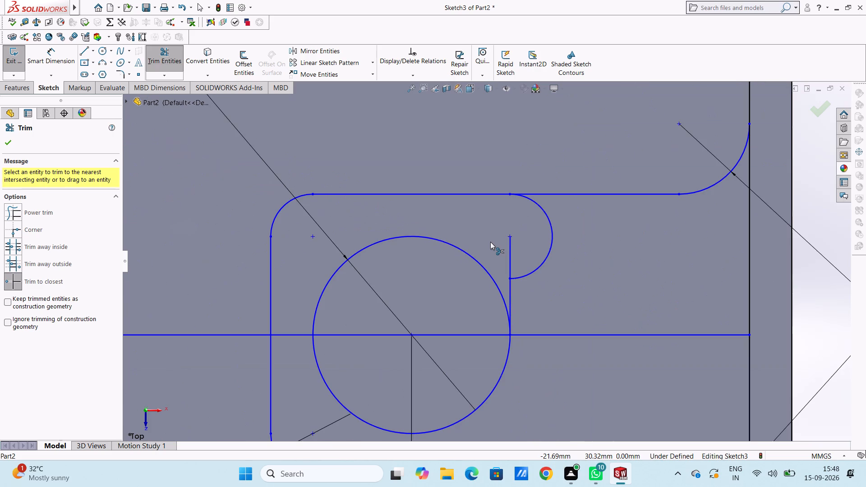
click(540, 206)
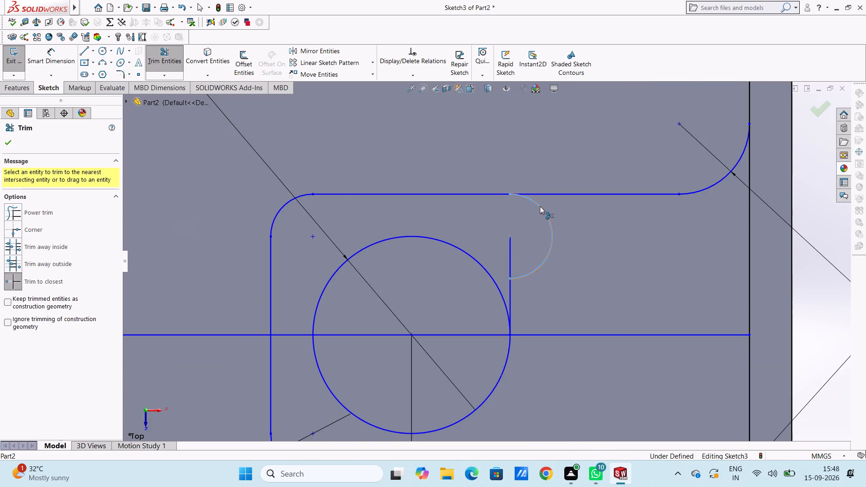
Trim the last vertical piece of the square's right edge beside the 14 mm circle.
scroll(530, 225, down, 2)
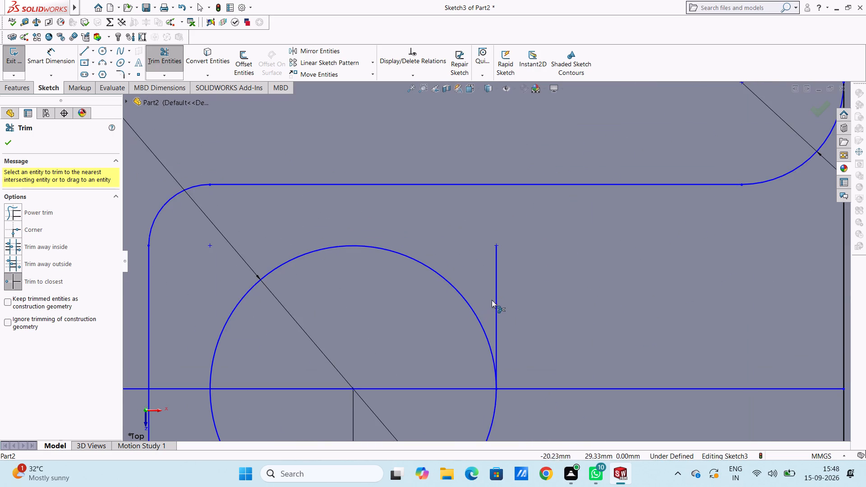
click(497, 300)
Trim the two short horizontal lines crossing the plate's rounded end above and below the centre line.
scroll(497, 300, down, 3)
scroll(497, 300, up, 10)
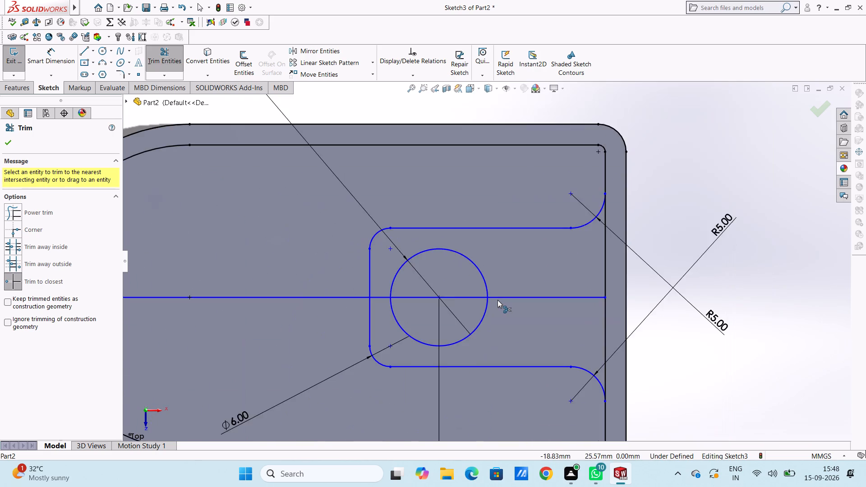
scroll(497, 300, up, 3)
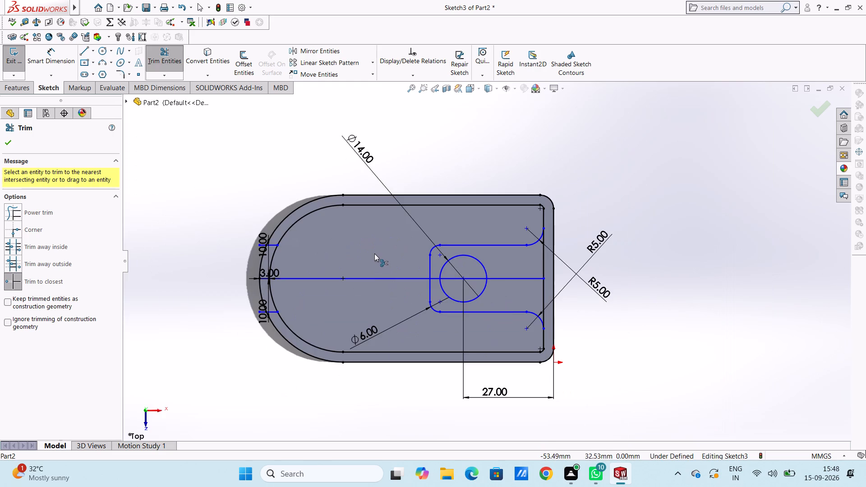
scroll(254, 230, down, 4)
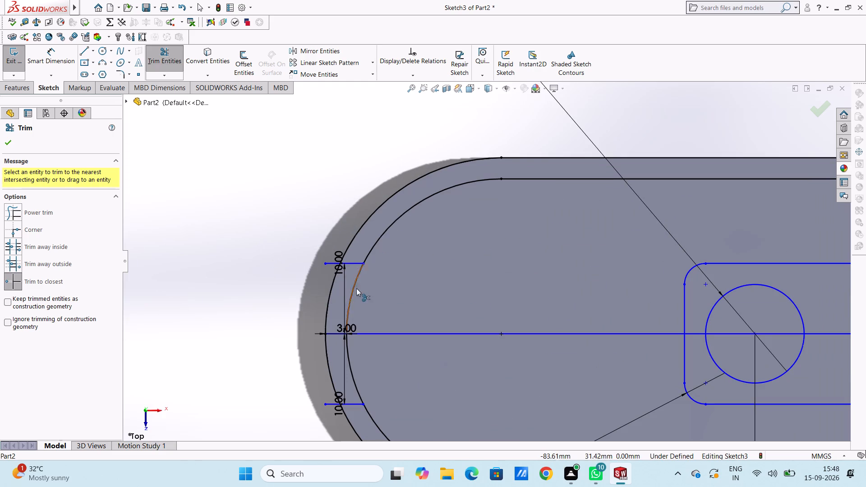
click(350, 263)
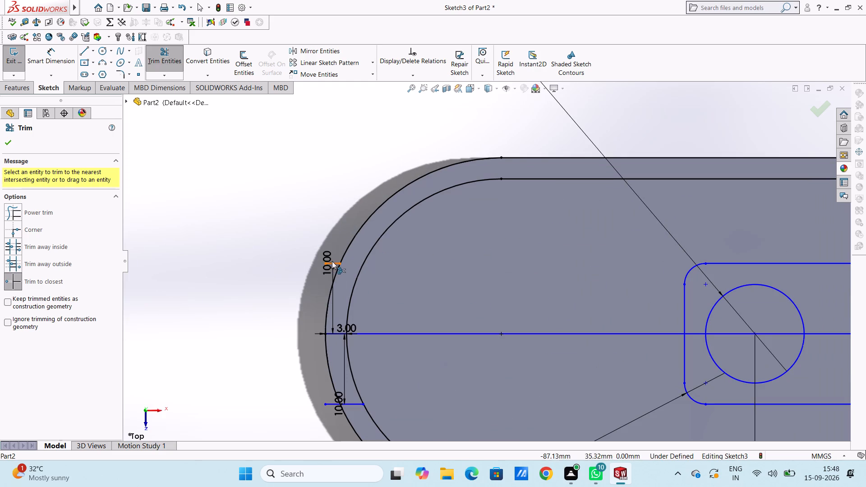
click(332, 261)
click(350, 403)
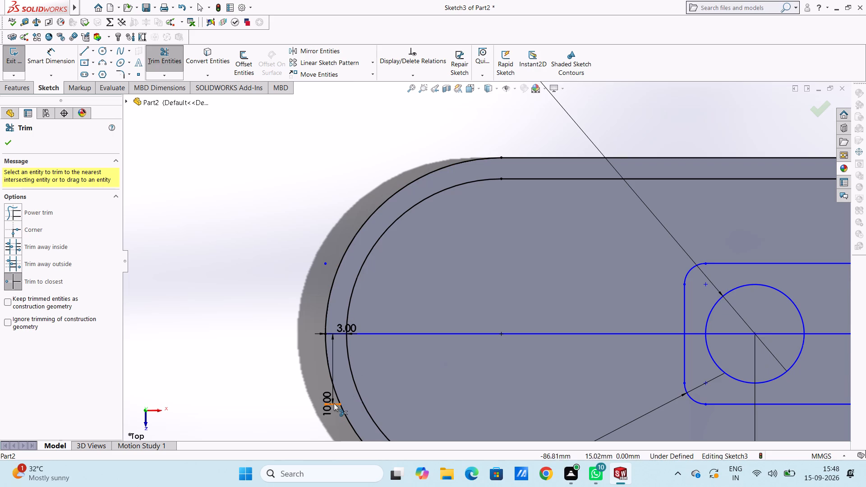
click(334, 403)
key(Escape)
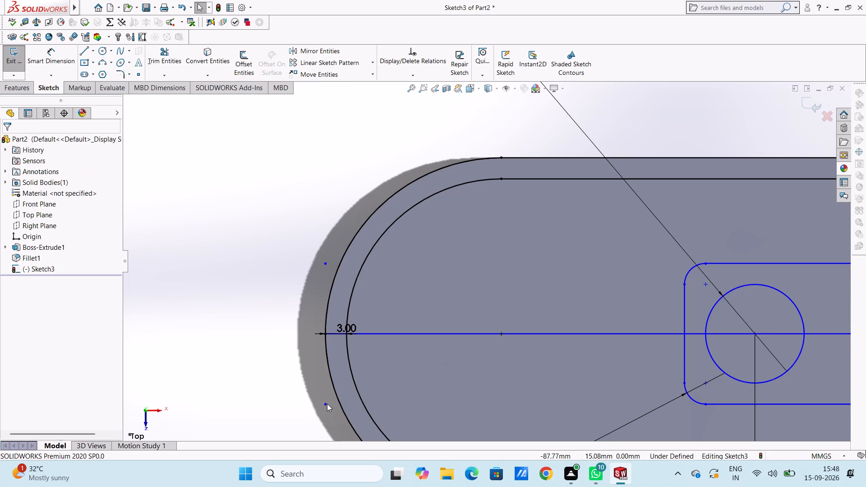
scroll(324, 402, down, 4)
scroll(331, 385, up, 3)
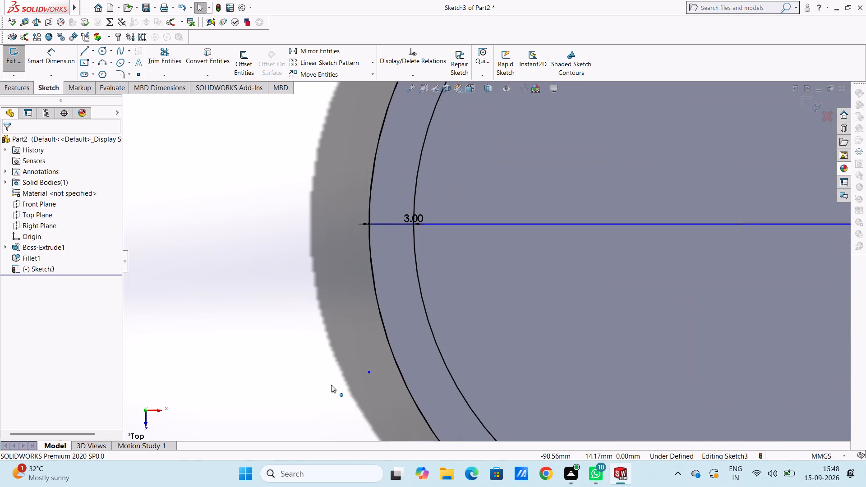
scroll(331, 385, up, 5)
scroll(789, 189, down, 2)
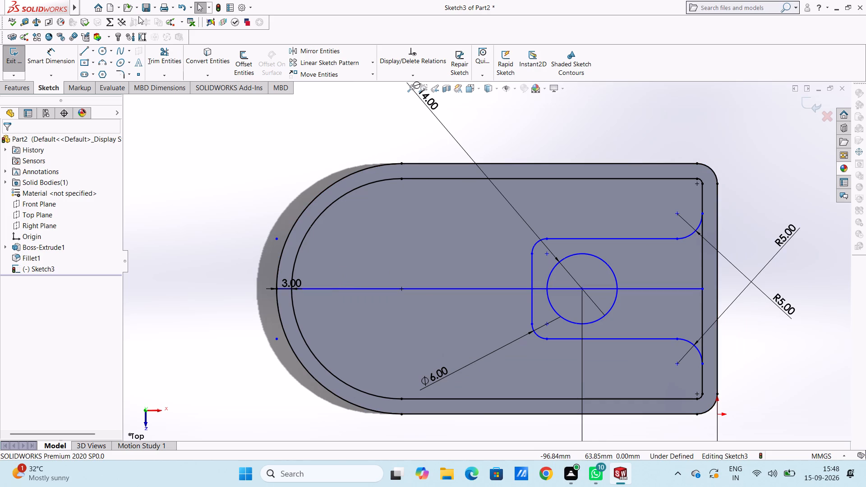
Draw two concentric circles of radius 7 mm and 4 mm at the centre of the plate's rounded end.
click(101, 48)
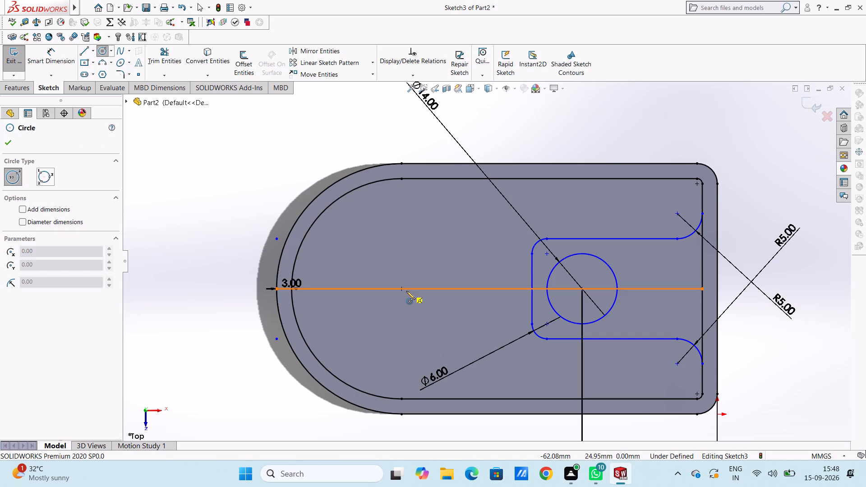
click(401, 289)
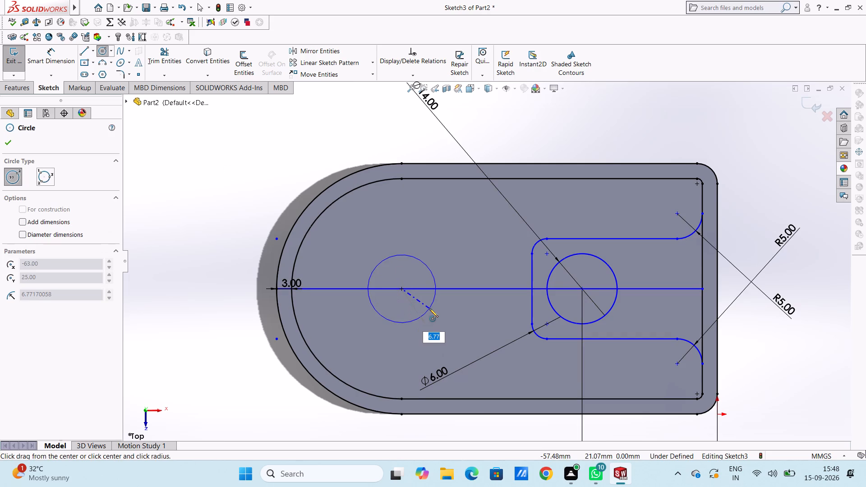
key(7)
key(Return)
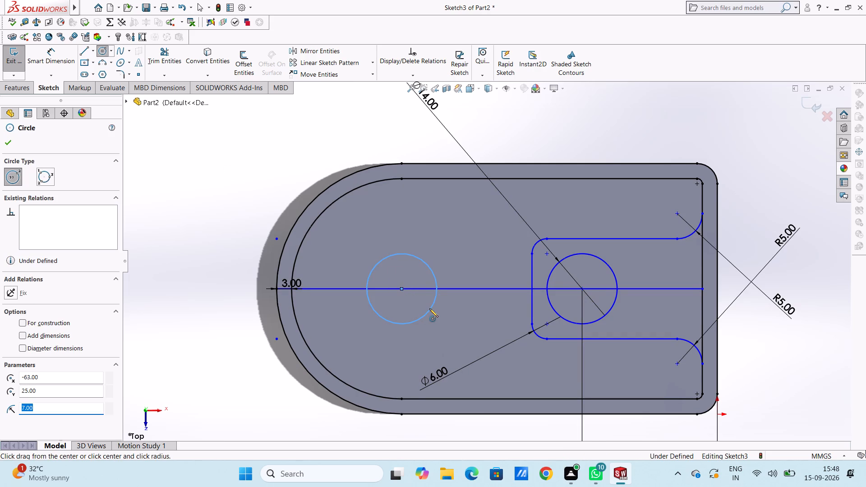
click(400, 287)
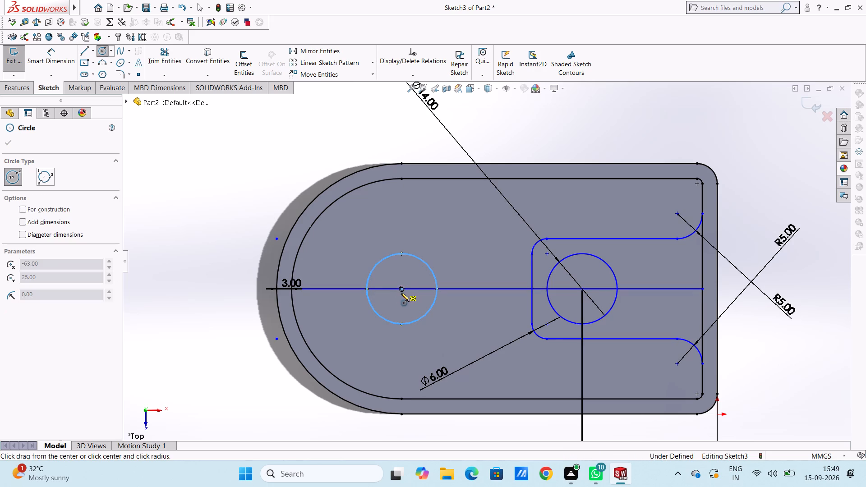
key(4)
key(Return)
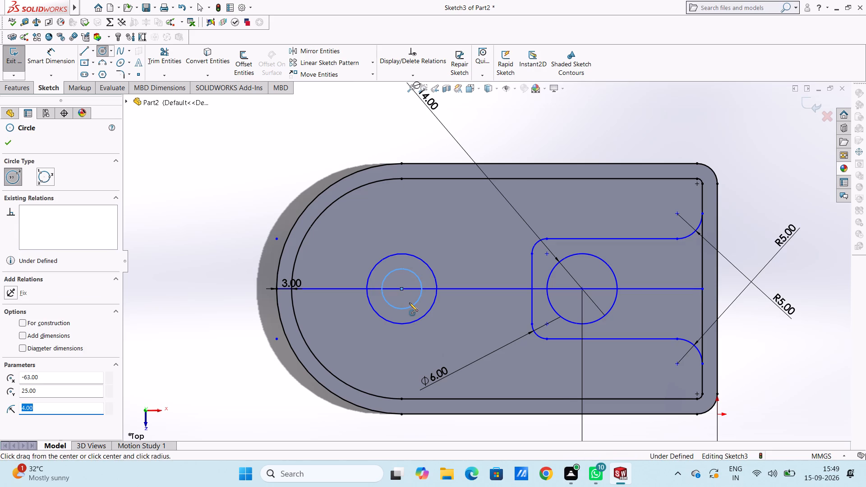
key(Escape)
key(Escape)
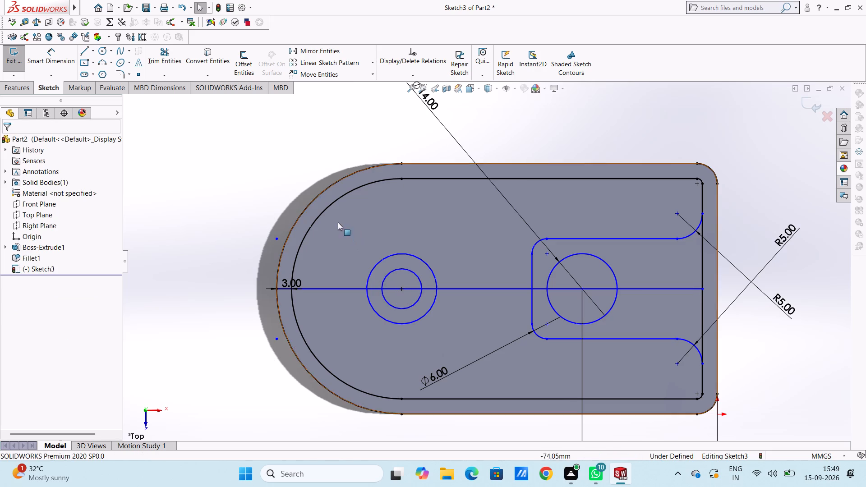
Dimension the diameters of the outer and inner concentric circles at the rounded end's centre.
click(51, 62)
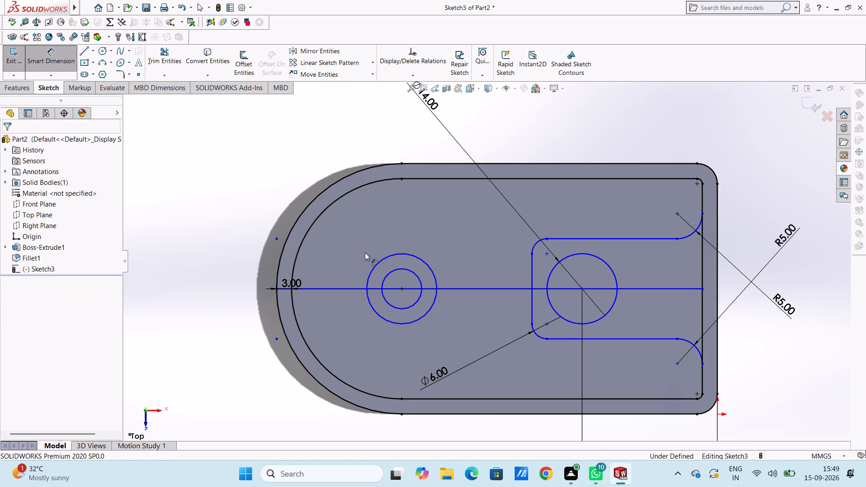
click(383, 258)
click(287, 143)
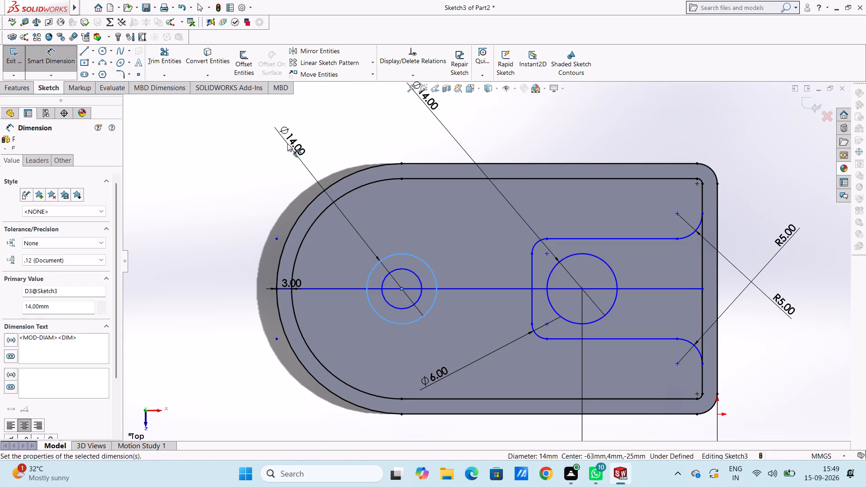
key(Return)
click(275, 155)
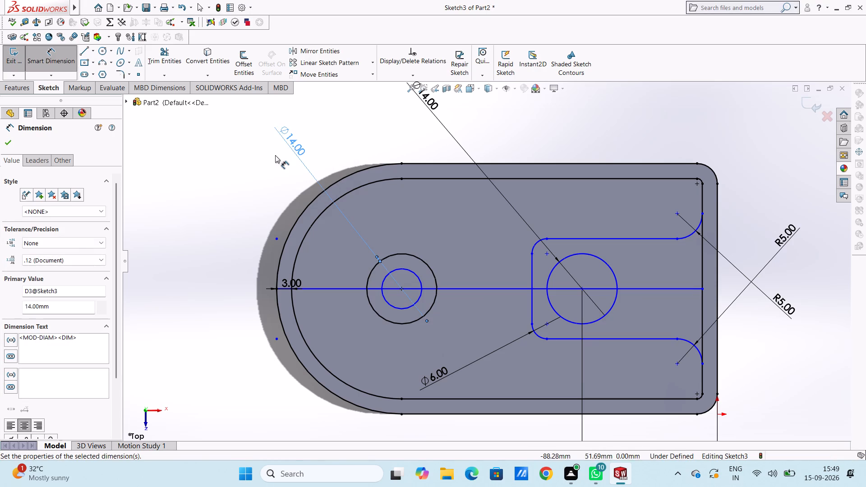
click(412, 271)
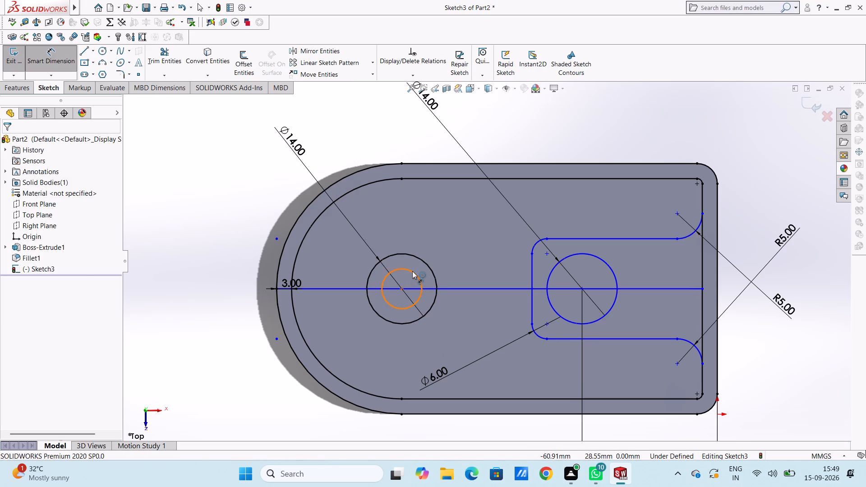
click(355, 116)
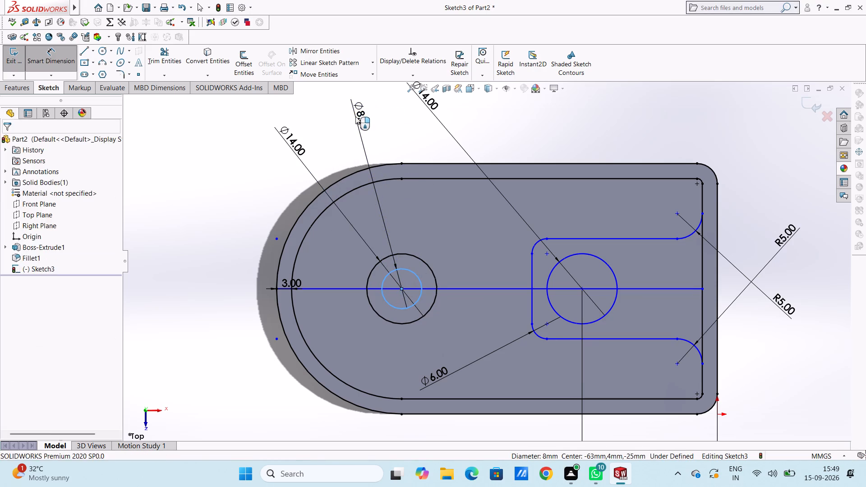
key(Return)
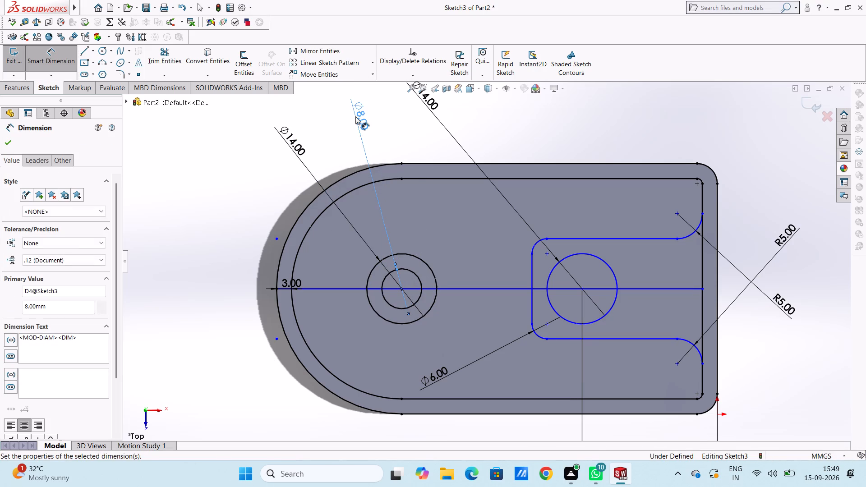
click(260, 161)
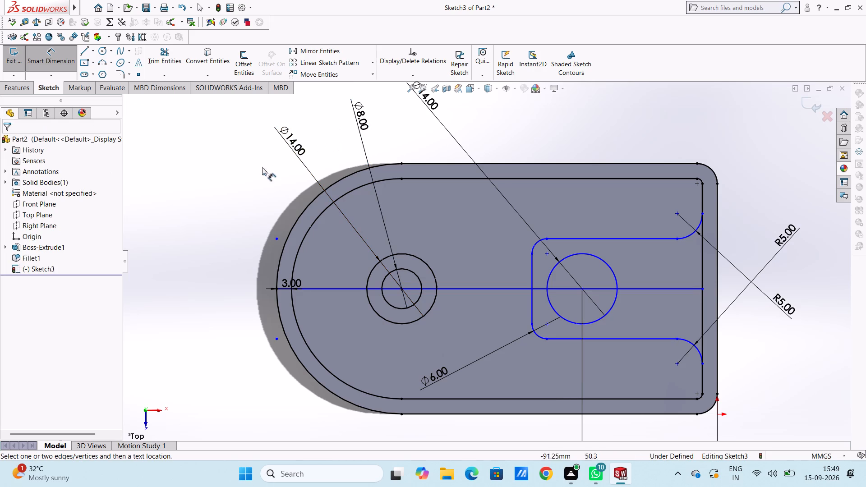
Dimension the horizontal distance between the concentric circles' centre and the other 14 mm circle's centre, placing it below the plate.
click(402, 288)
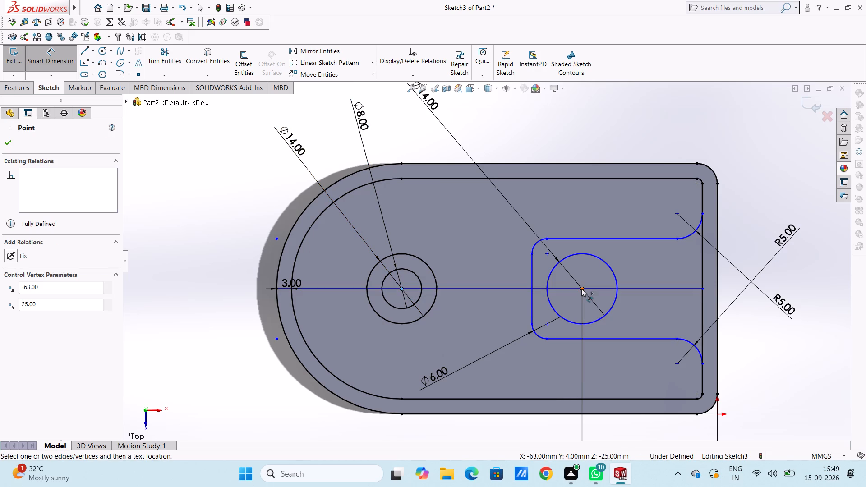
click(581, 289)
scroll(533, 363, down, 3)
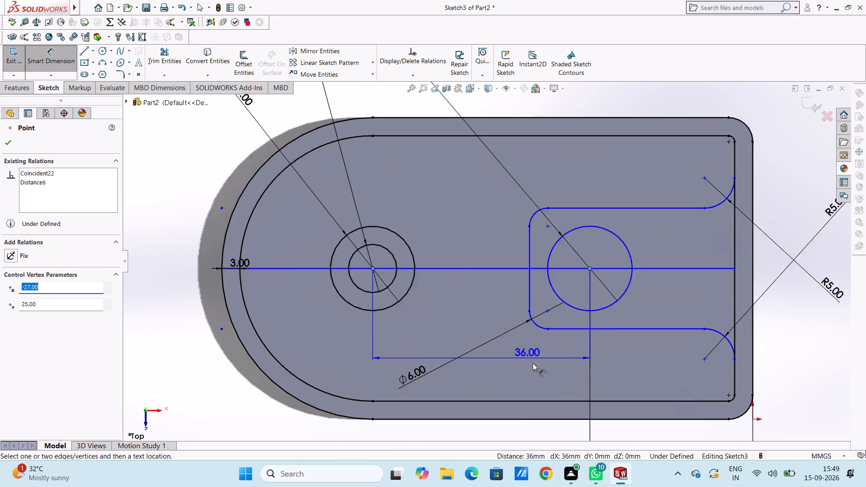
scroll(533, 363, up, 5)
click(523, 368)
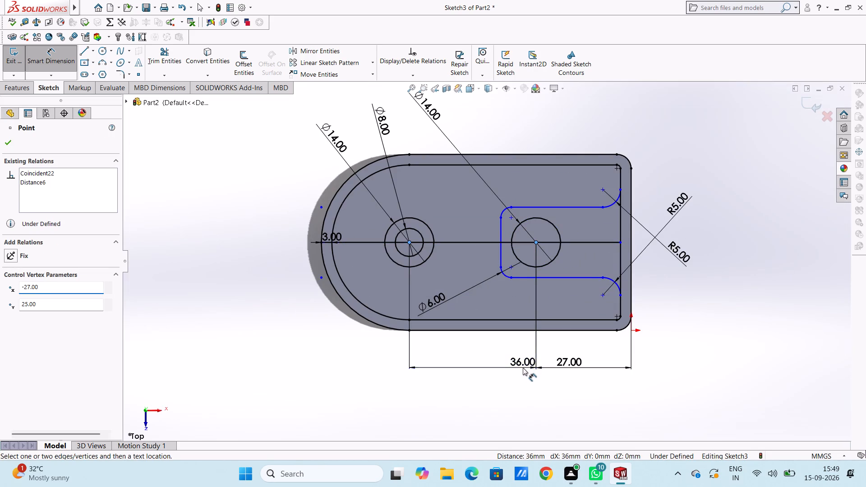
key(Return)
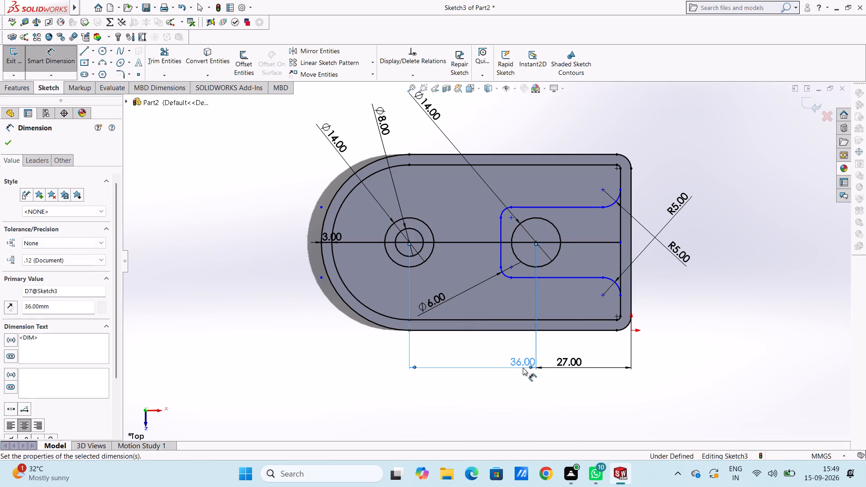
key(Escape)
key(Escape)
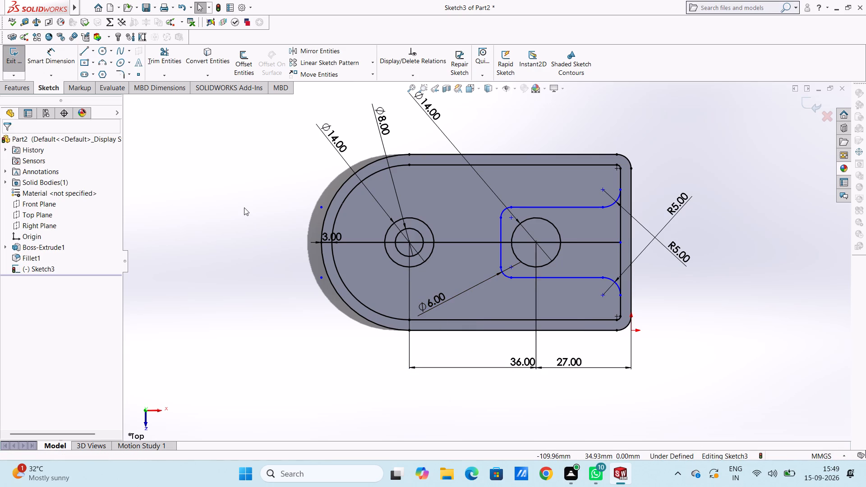
Draw two horizontal lines about 23 mm long from the outer concentric circle's top and bottom points past the rounded end's inner offset arc.
scroll(244, 207, down, 2)
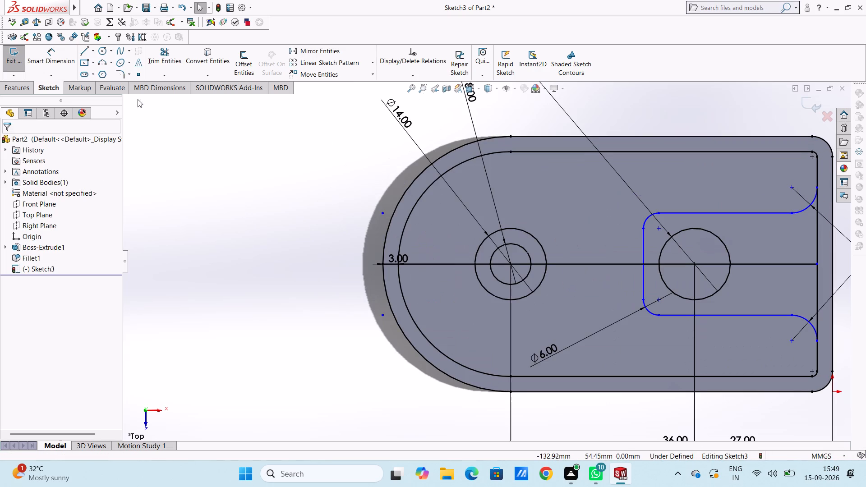
click(83, 49)
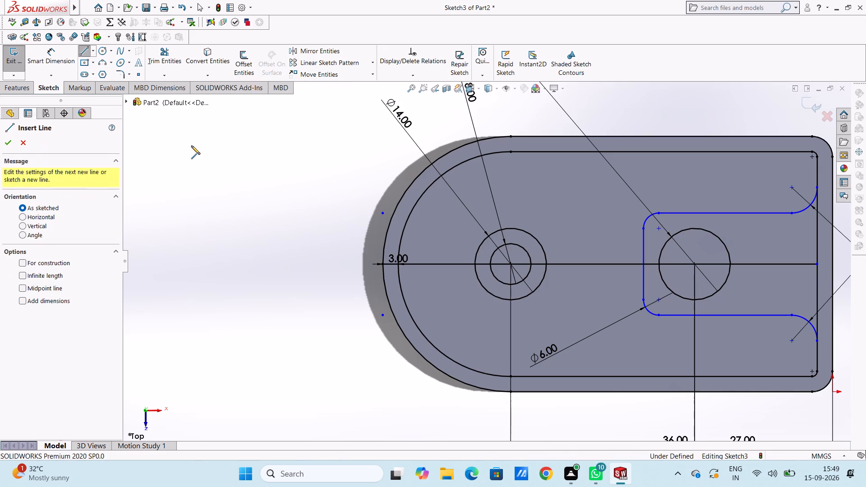
click(510, 228)
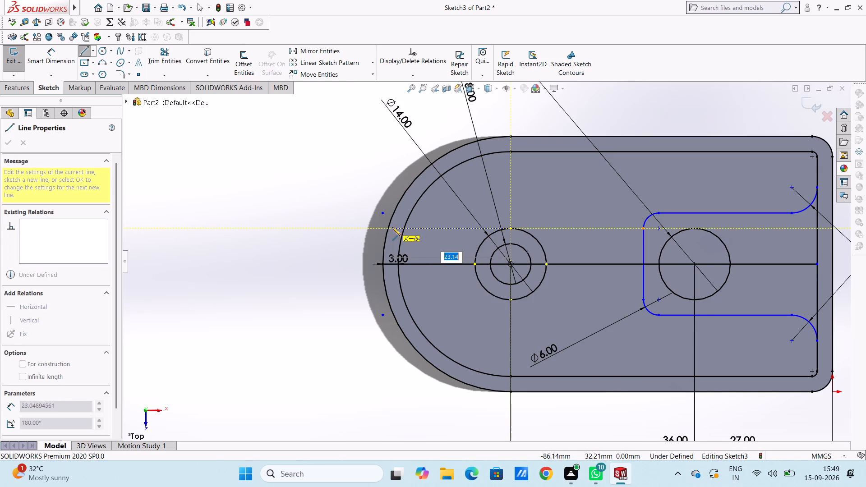
click(392, 227)
key(Escape)
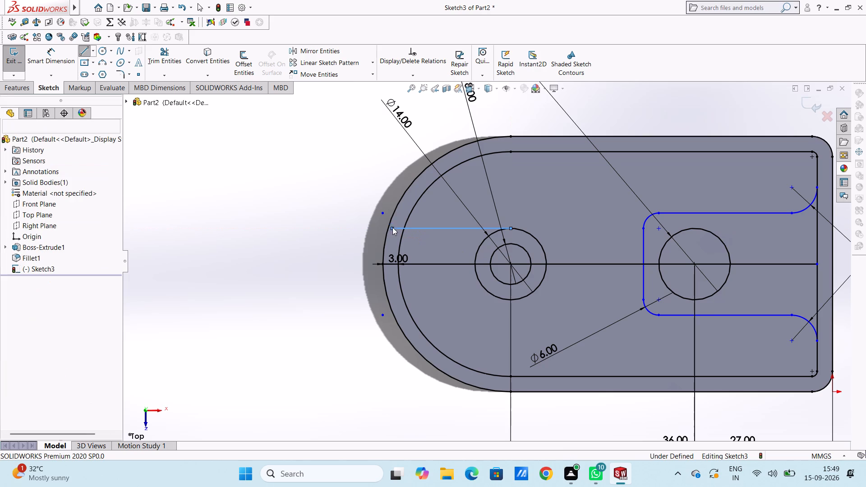
click(83, 51)
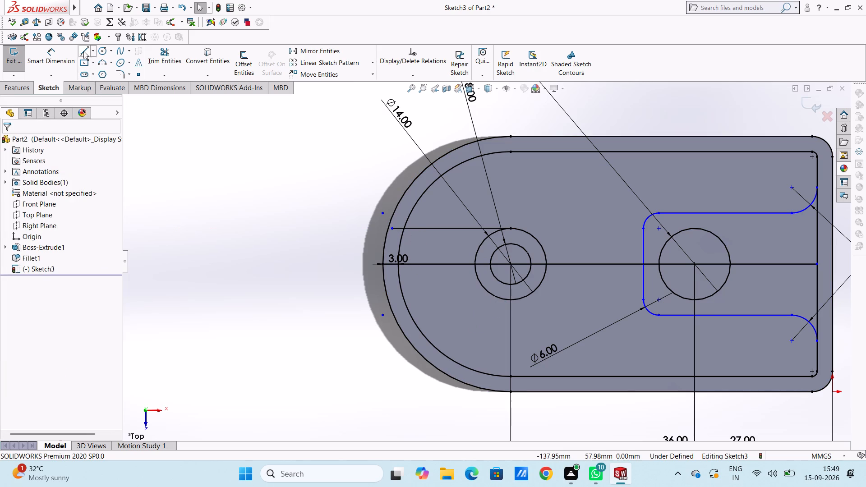
click(510, 299)
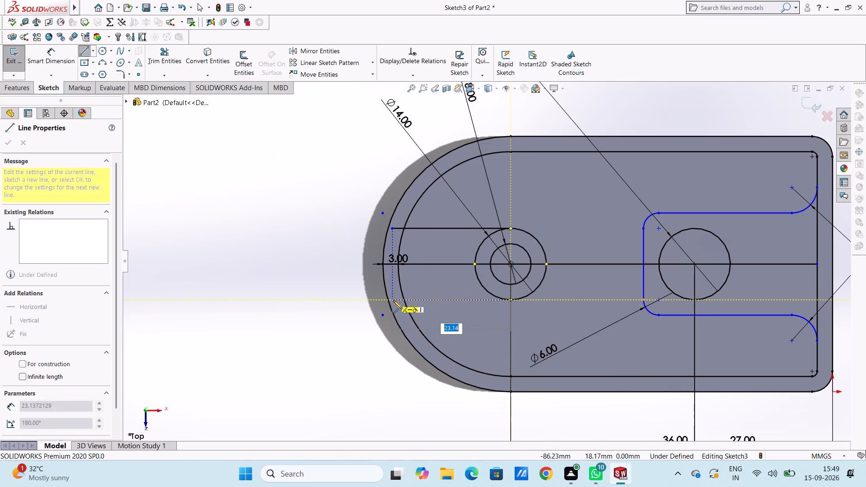
click(395, 300)
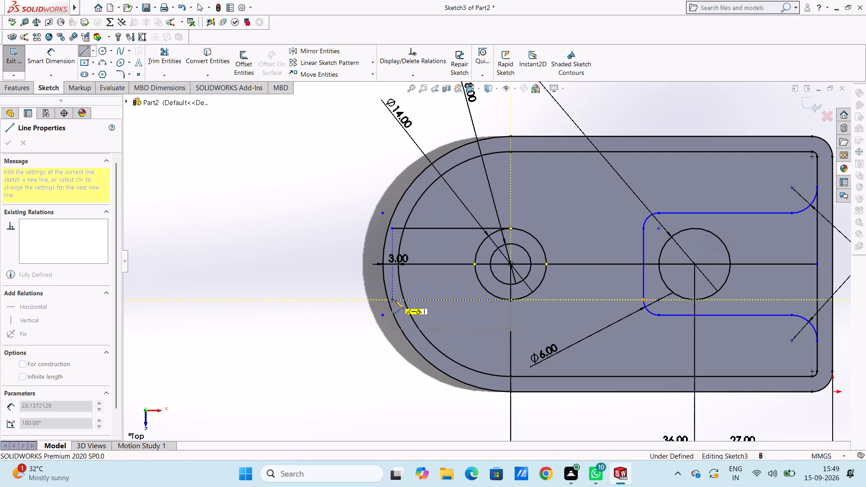
key(Escape)
key(Escape)
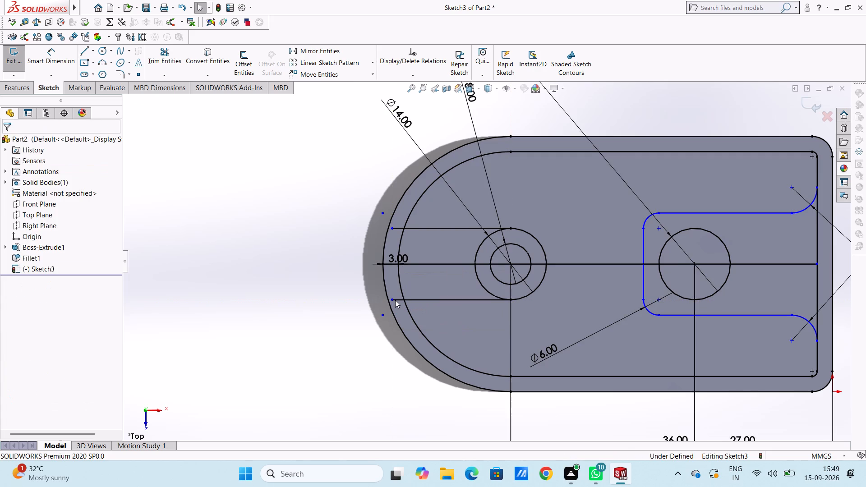
Trim the ends of both horizontal lines that extend beyond the inner offset arc.
scroll(395, 300, down, 3)
click(162, 55)
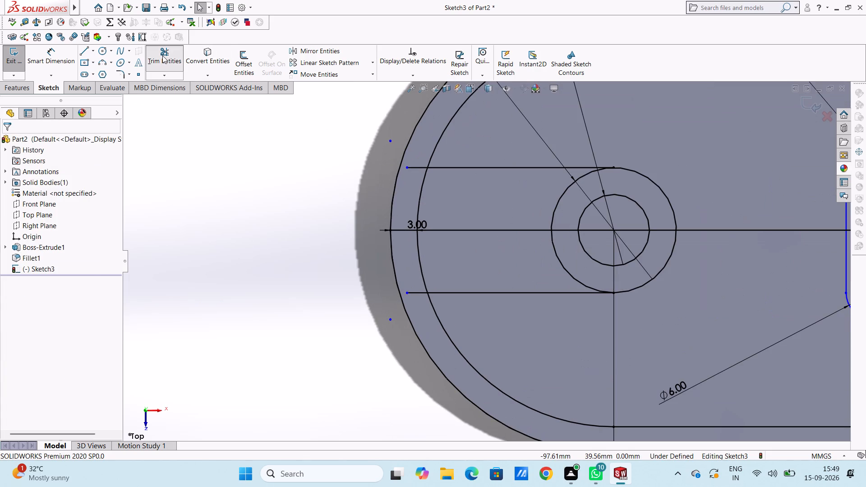
click(416, 165)
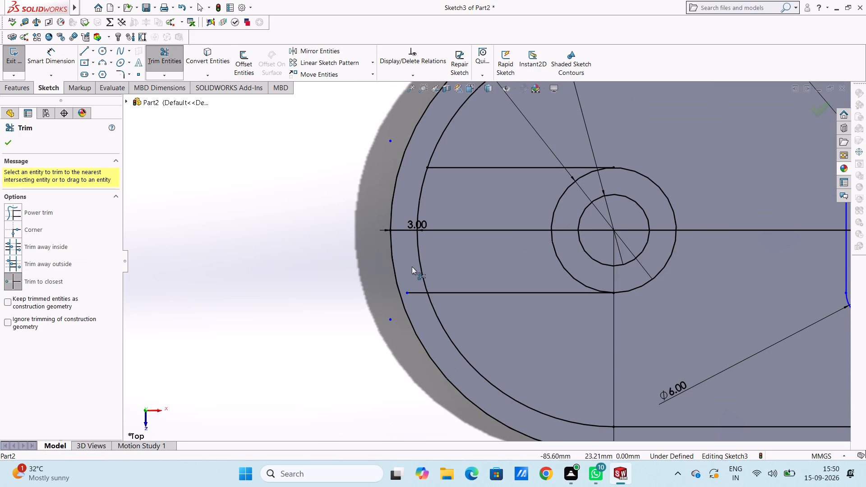
click(413, 294)
key(Escape)
key(Escape)
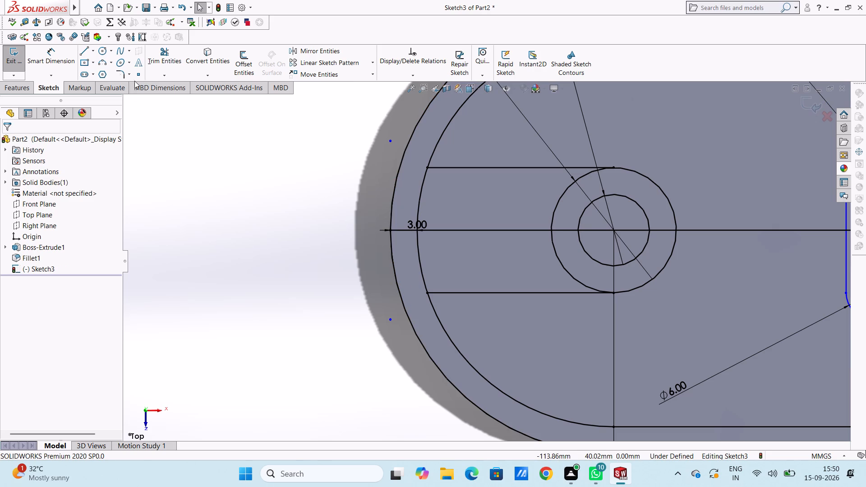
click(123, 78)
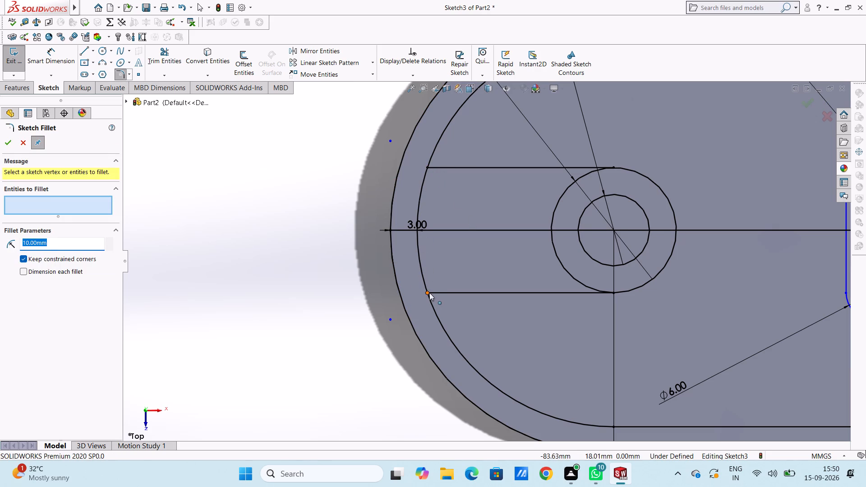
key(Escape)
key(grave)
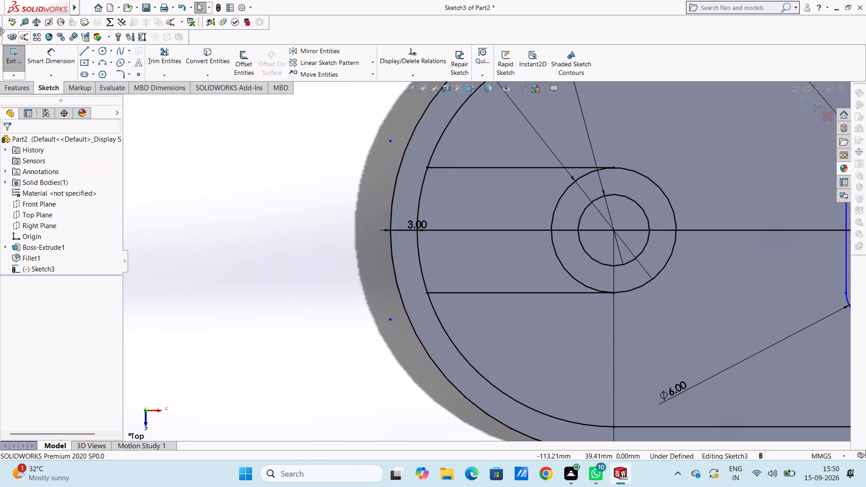
Draw a three-point arc of radius 5 mm across the corner between the upper horizontal line and the inner offset arc.
click(101, 62)
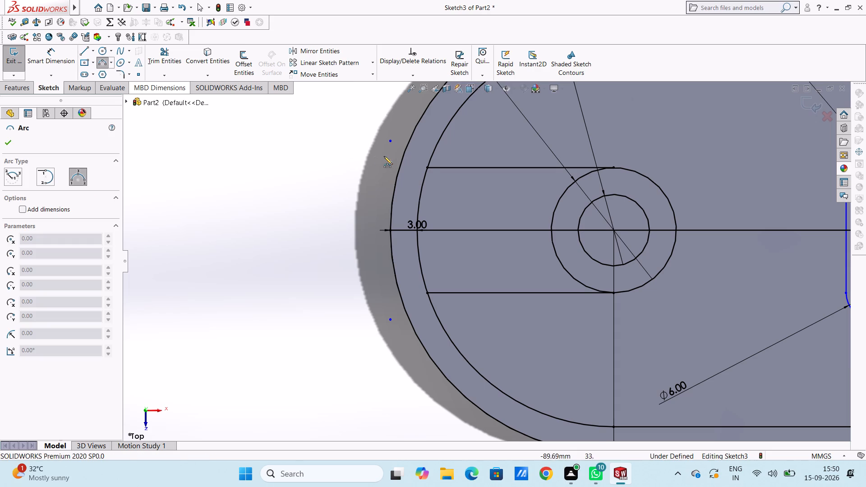
click(446, 168)
click(421, 191)
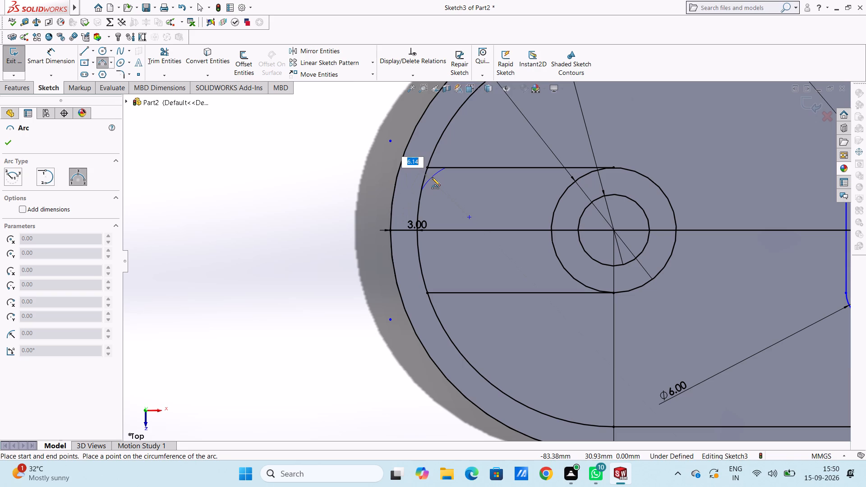
key(5)
key(Return)
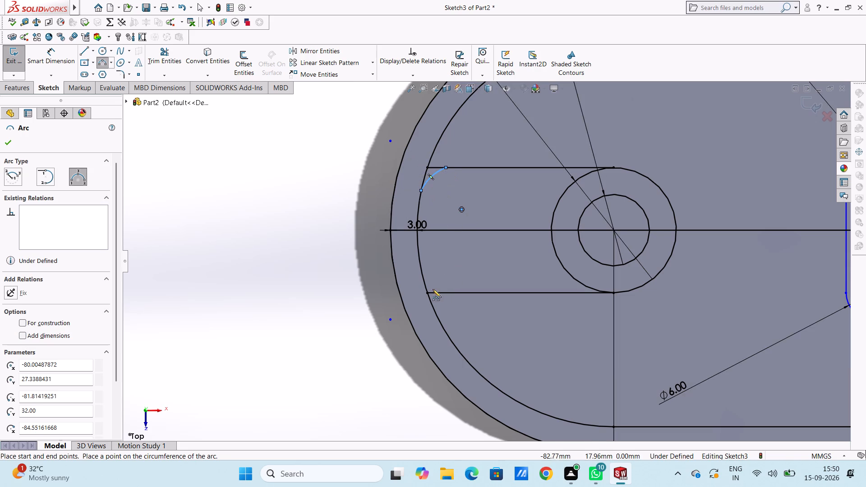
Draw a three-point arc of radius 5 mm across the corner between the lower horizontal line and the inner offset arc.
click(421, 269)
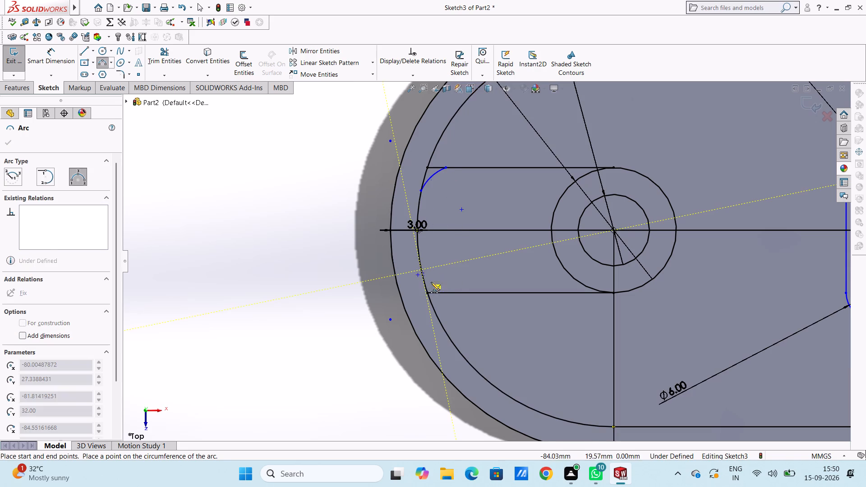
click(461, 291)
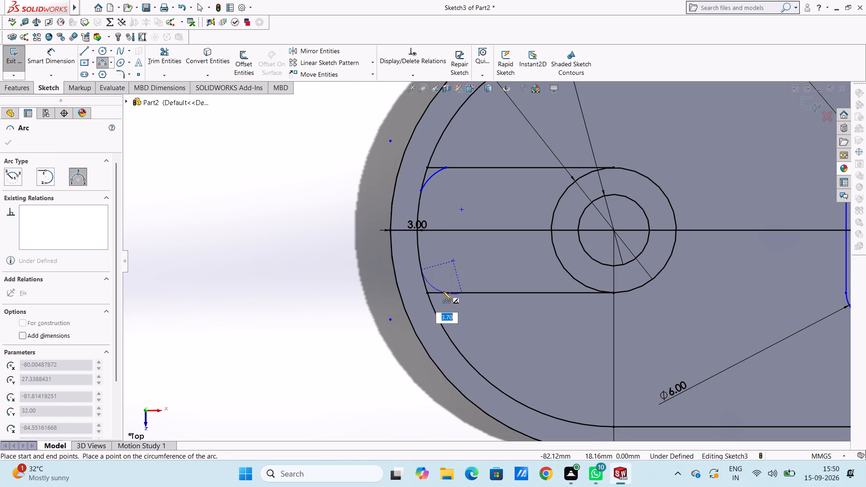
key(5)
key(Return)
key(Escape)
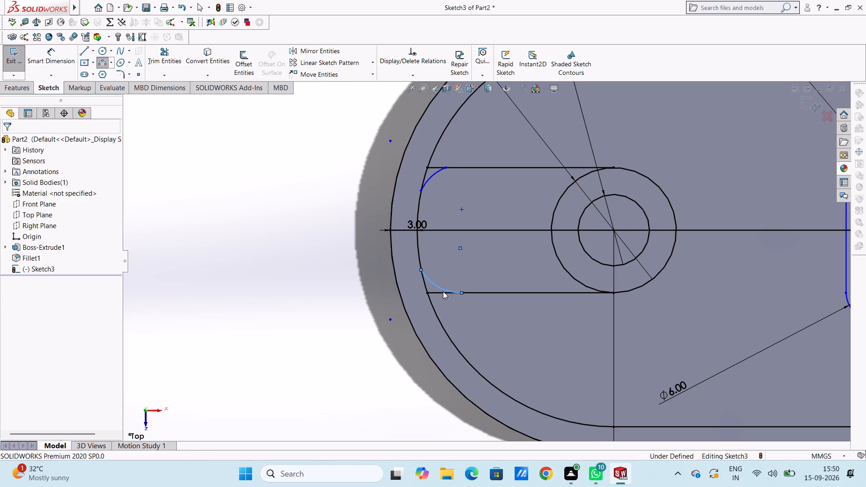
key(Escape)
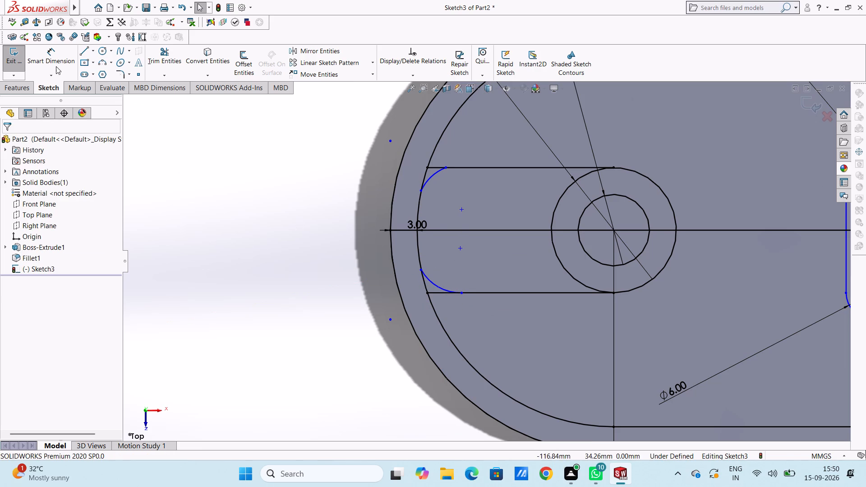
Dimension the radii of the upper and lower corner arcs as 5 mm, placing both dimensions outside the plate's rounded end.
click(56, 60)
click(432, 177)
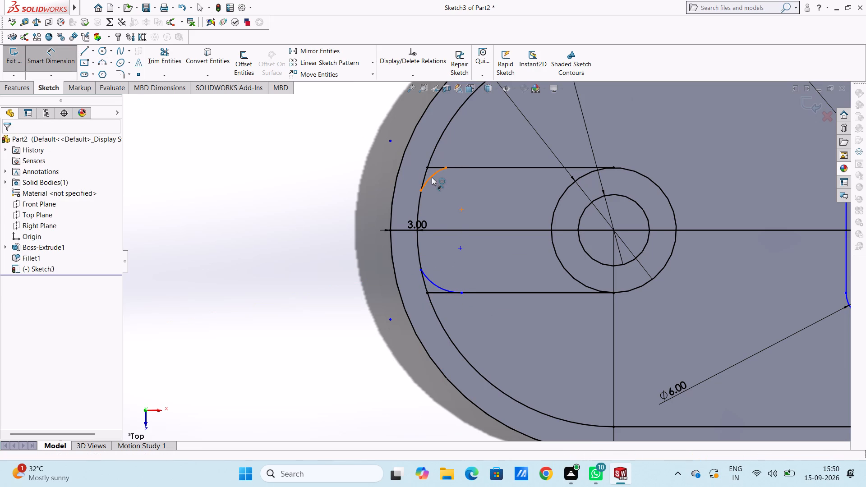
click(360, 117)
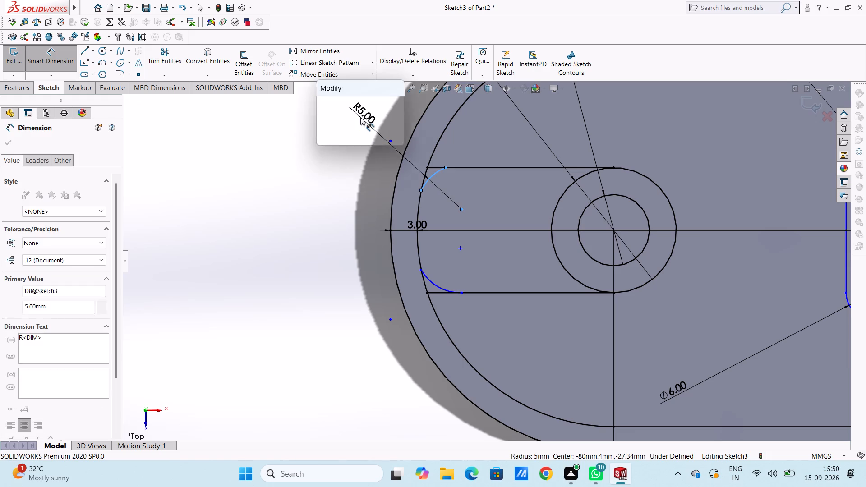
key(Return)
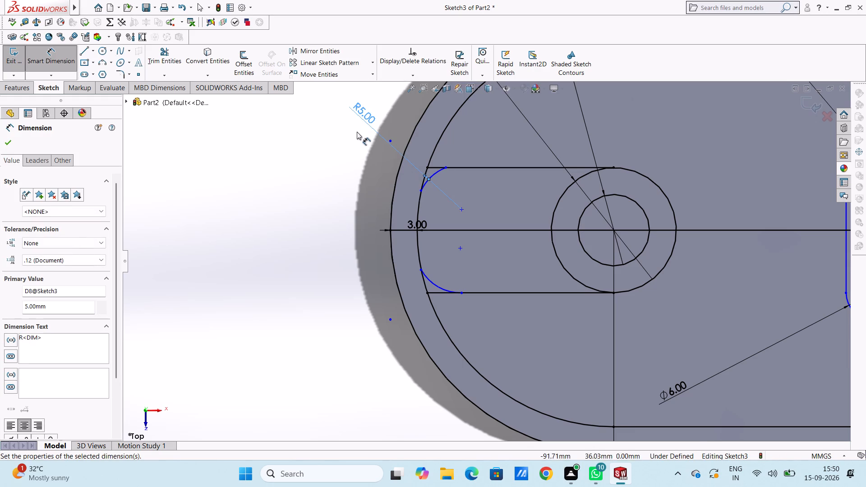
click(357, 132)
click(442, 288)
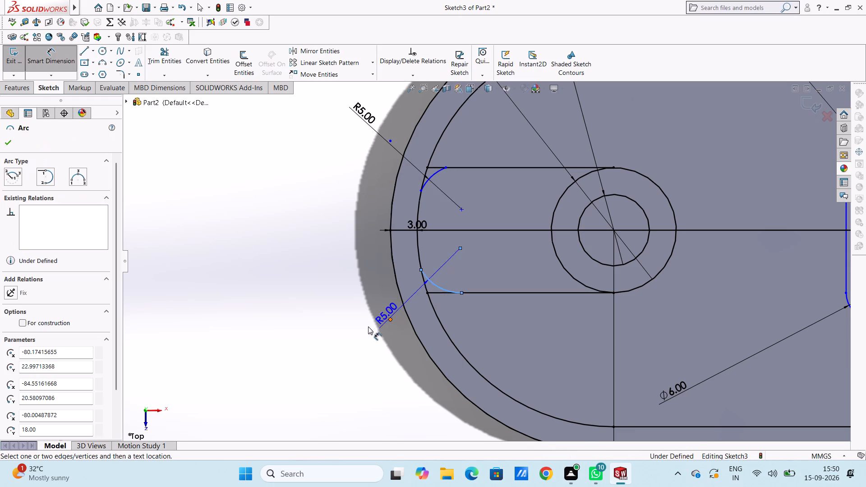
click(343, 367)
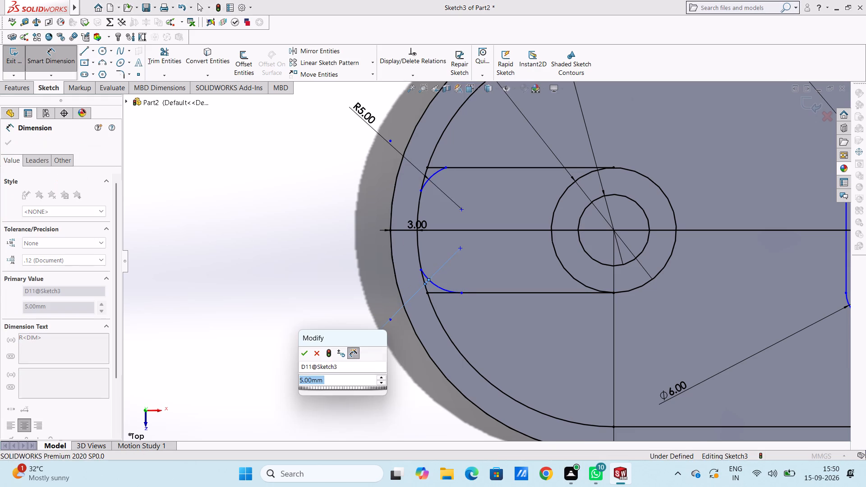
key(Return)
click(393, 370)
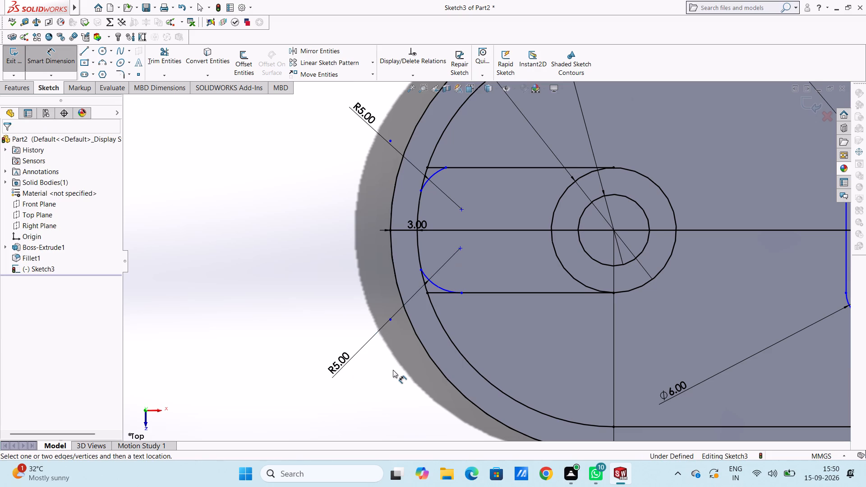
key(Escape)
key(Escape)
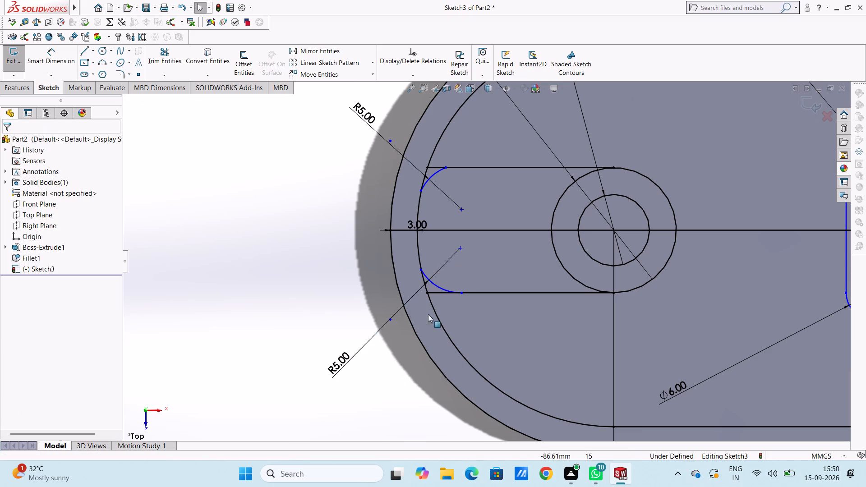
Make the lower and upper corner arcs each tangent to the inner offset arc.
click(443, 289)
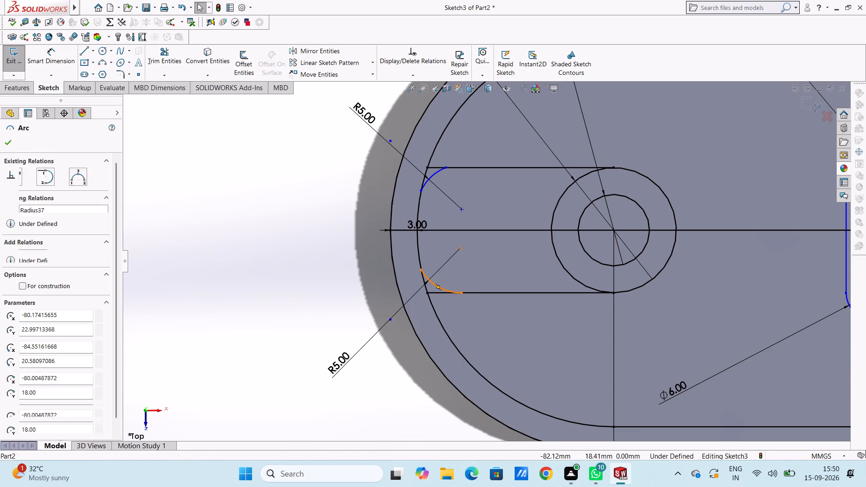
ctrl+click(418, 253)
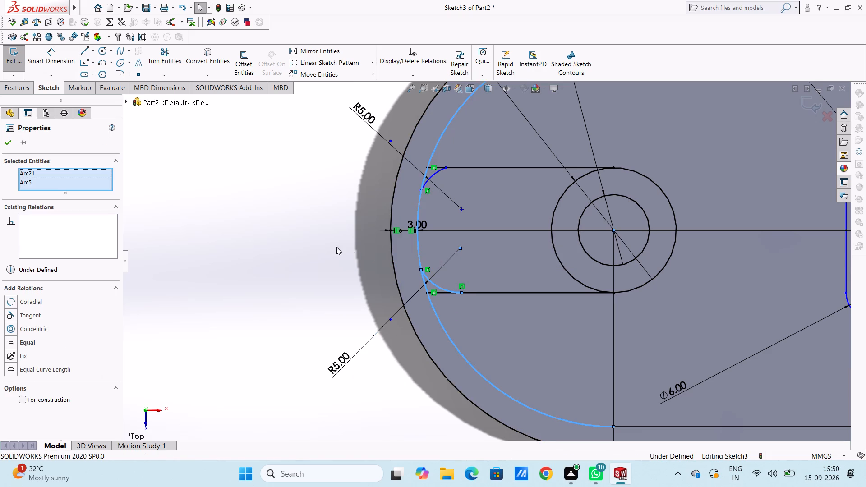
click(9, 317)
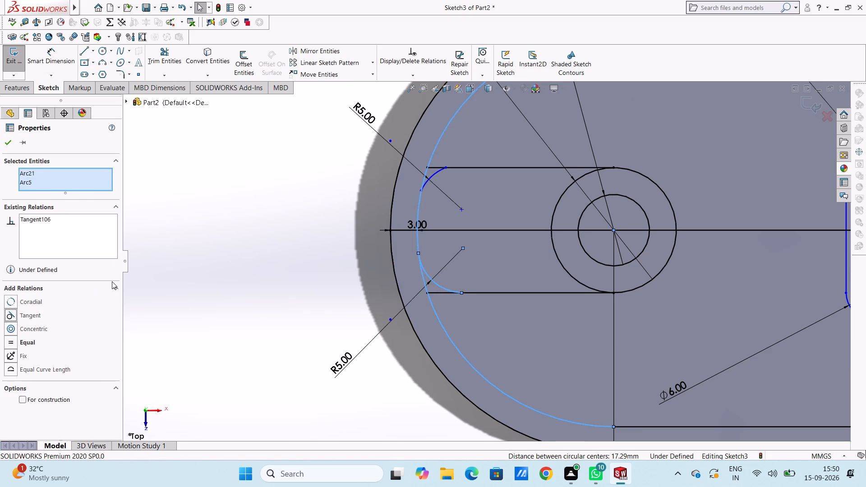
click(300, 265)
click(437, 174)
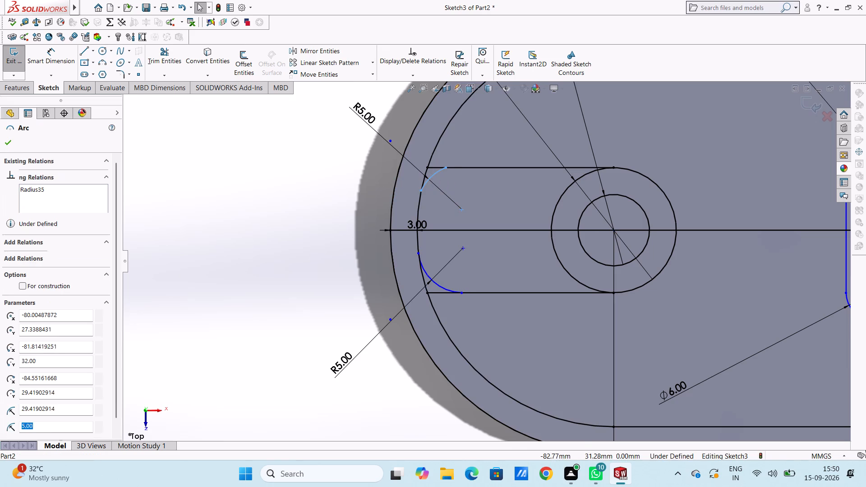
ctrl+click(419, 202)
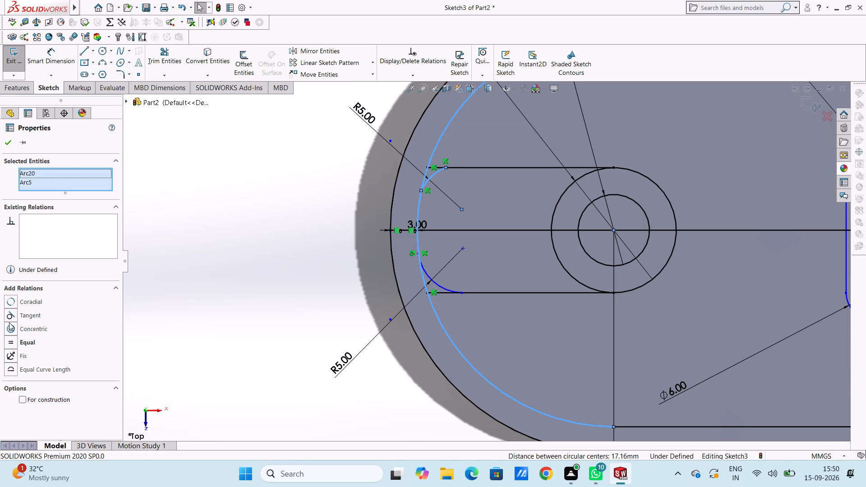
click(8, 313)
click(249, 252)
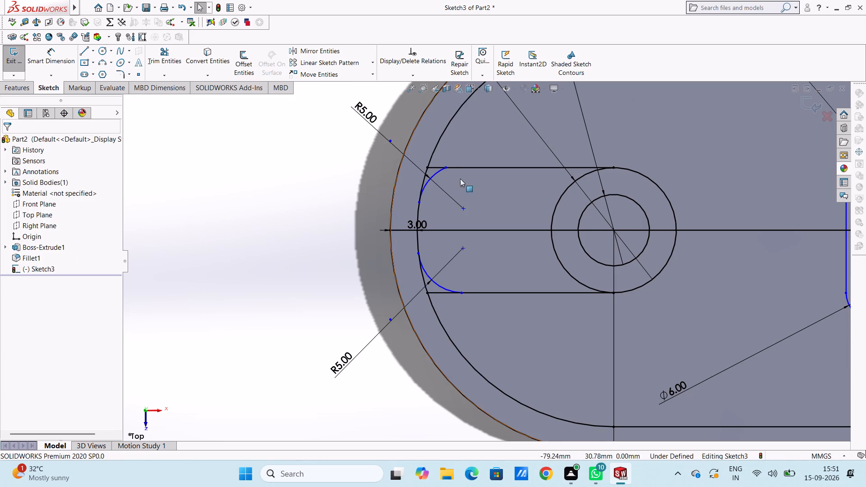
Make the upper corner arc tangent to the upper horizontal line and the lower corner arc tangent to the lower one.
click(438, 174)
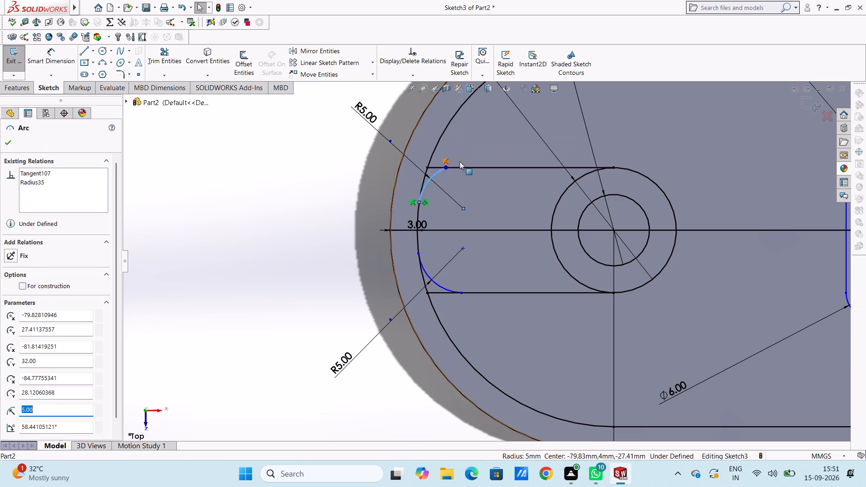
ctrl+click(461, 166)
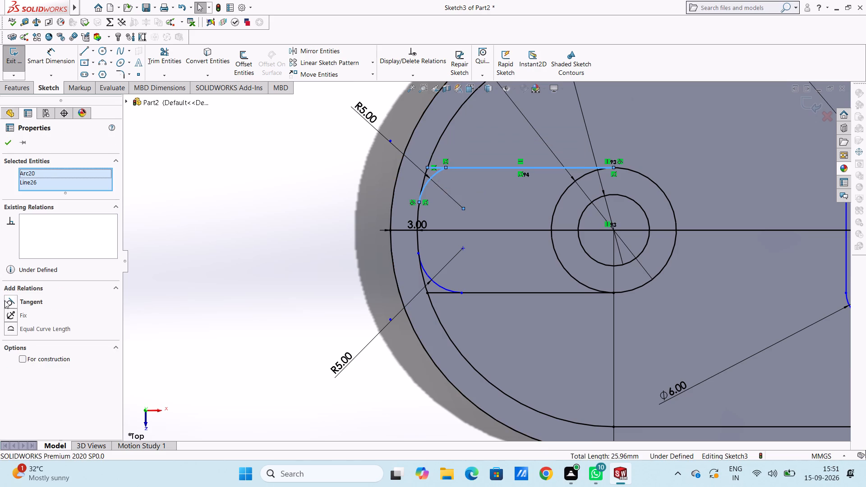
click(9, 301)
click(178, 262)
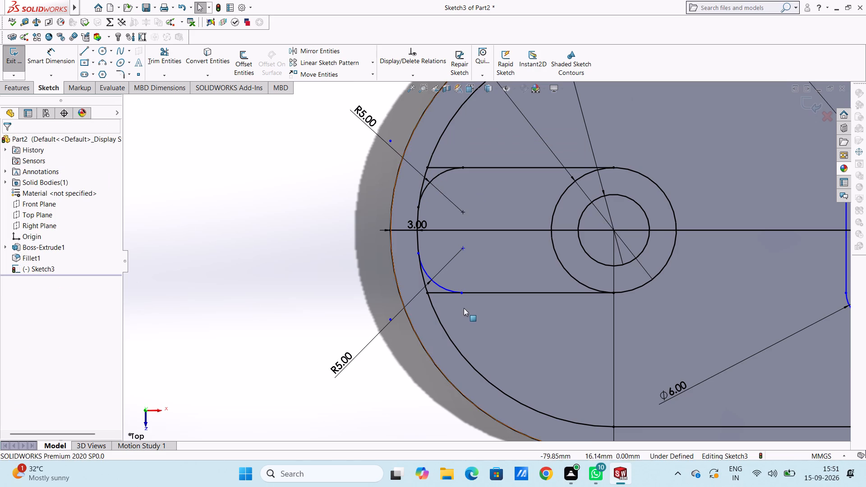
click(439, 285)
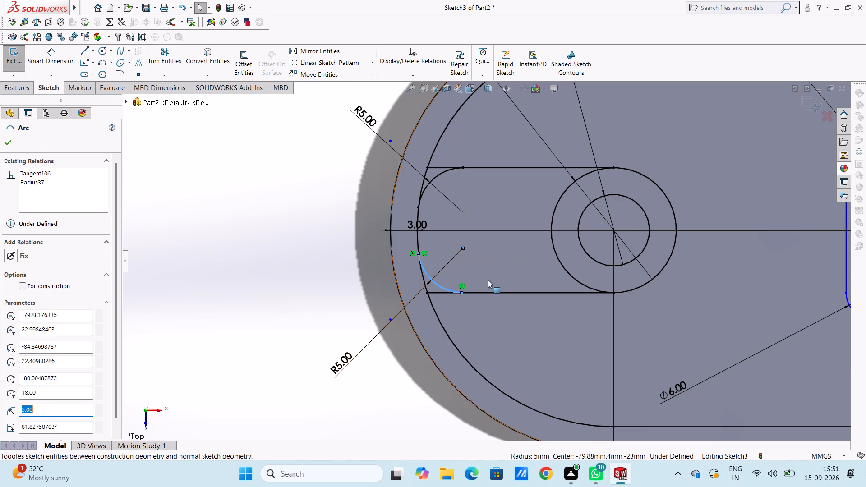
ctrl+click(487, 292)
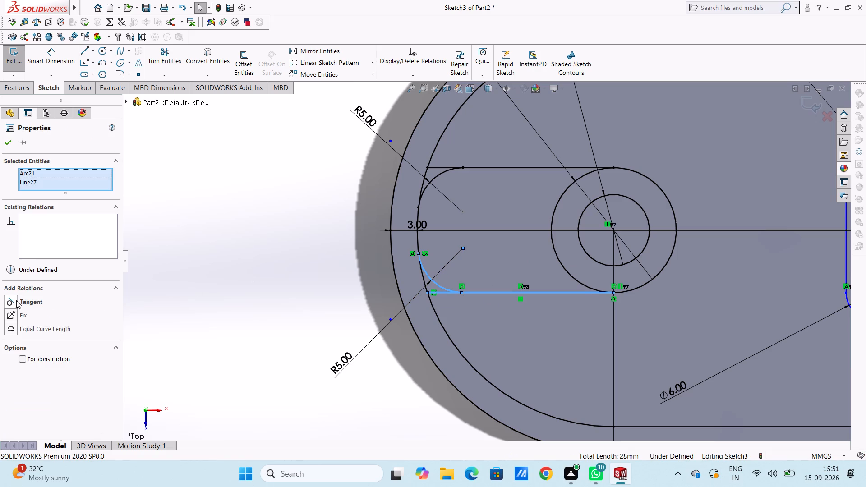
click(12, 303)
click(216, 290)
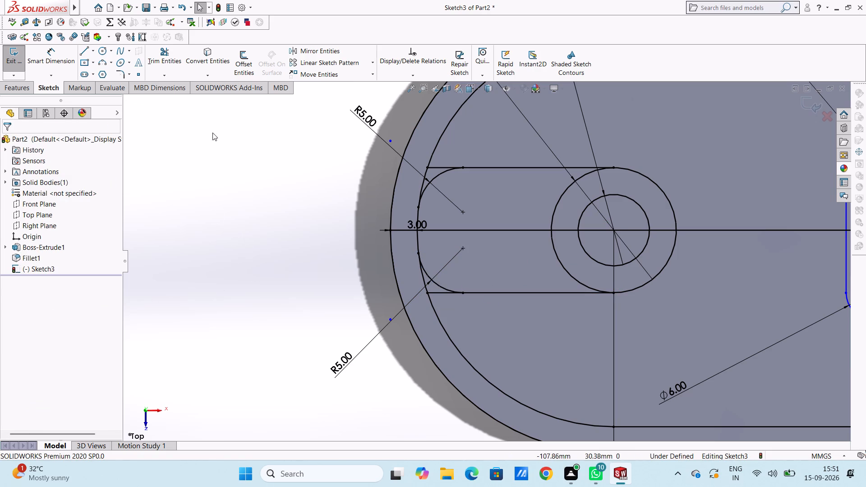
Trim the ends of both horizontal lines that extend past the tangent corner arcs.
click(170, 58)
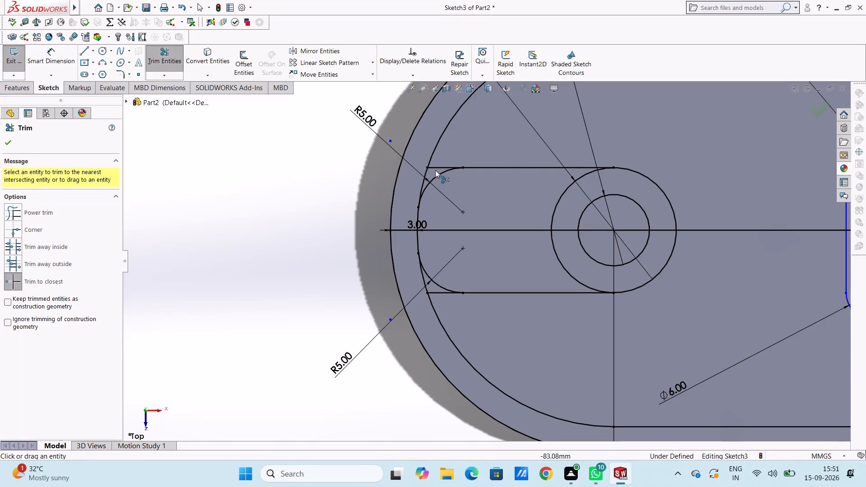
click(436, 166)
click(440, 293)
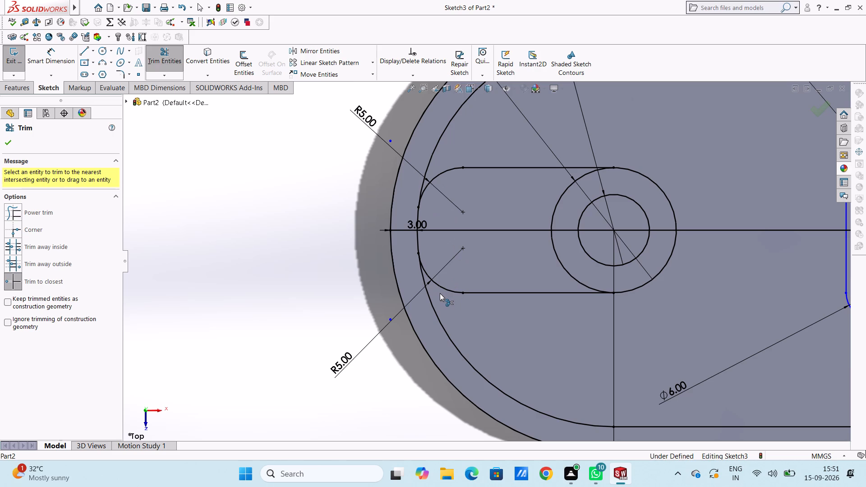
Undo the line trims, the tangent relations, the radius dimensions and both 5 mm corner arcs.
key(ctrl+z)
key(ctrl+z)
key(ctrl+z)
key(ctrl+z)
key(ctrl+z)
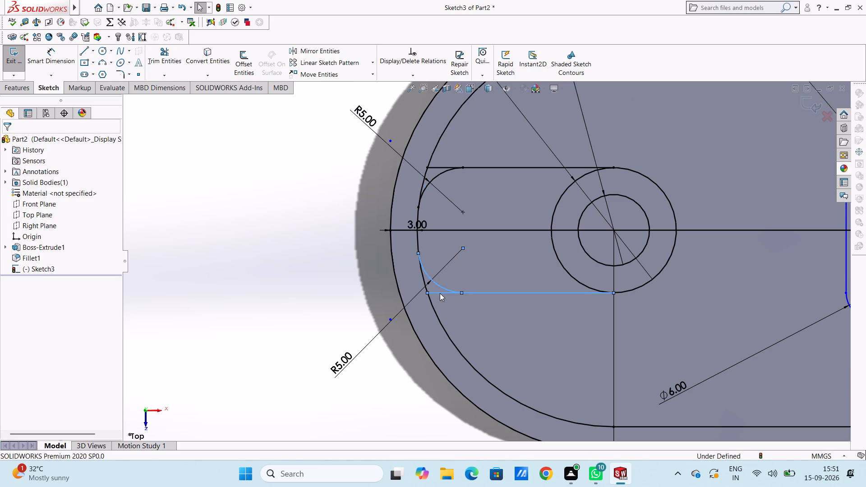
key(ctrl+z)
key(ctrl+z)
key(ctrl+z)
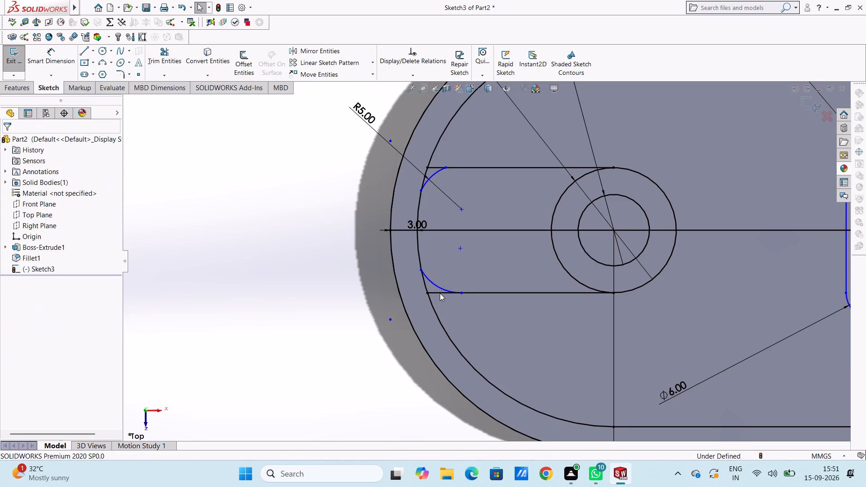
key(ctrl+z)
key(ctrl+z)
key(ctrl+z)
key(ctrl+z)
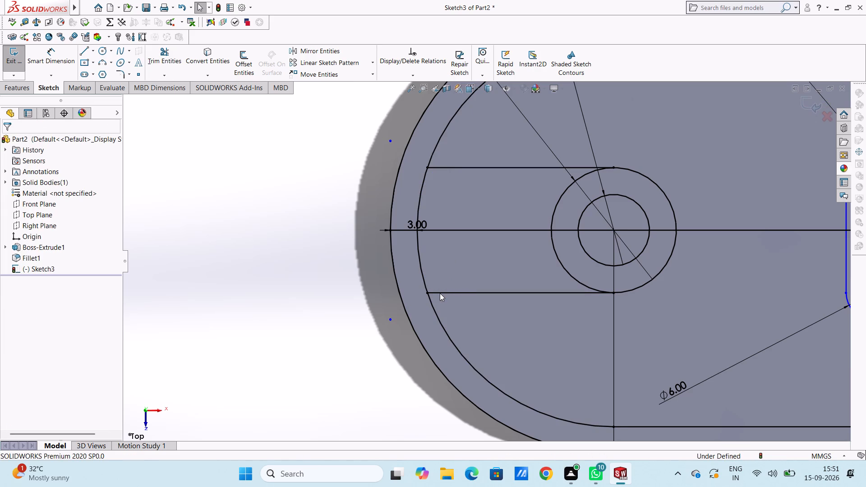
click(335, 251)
Draw a three-point arc of radius 5 mm from the inner offset arc down to the upper horizontal line, outside the slot.
click(100, 61)
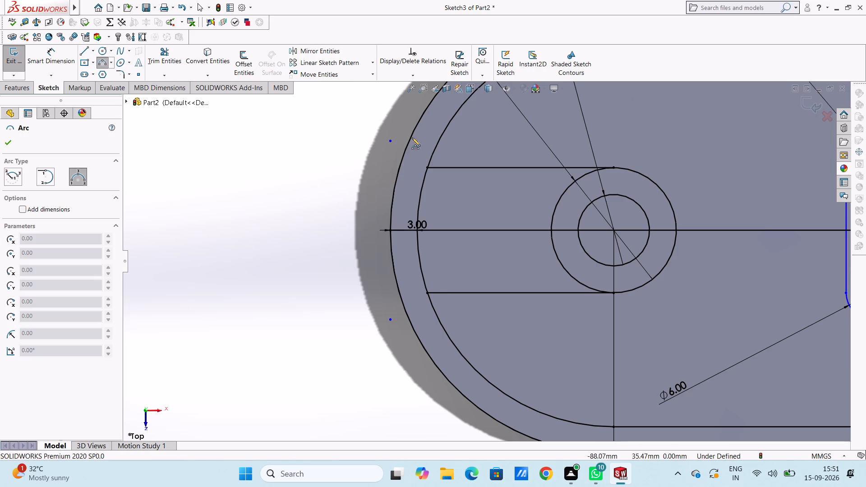
click(451, 121)
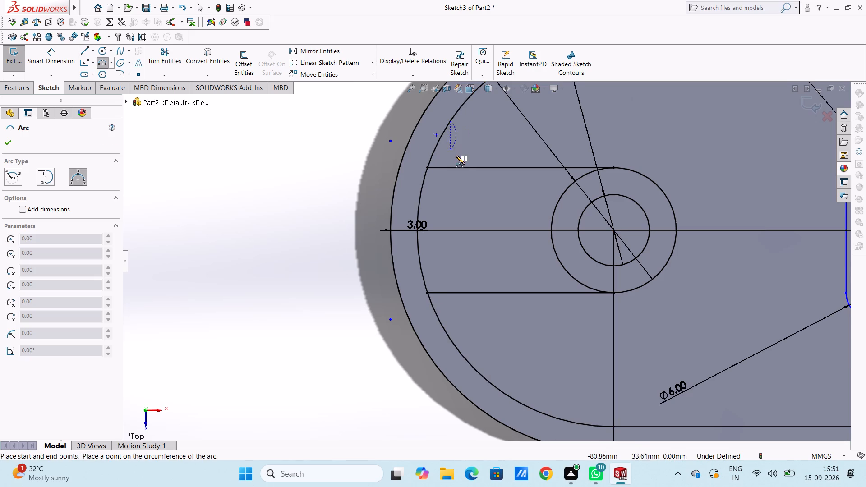
click(465, 168)
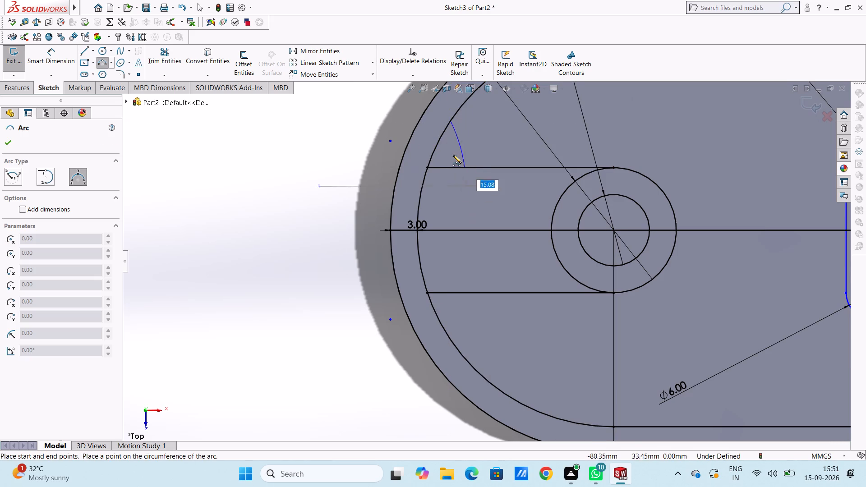
key(5)
key(Return)
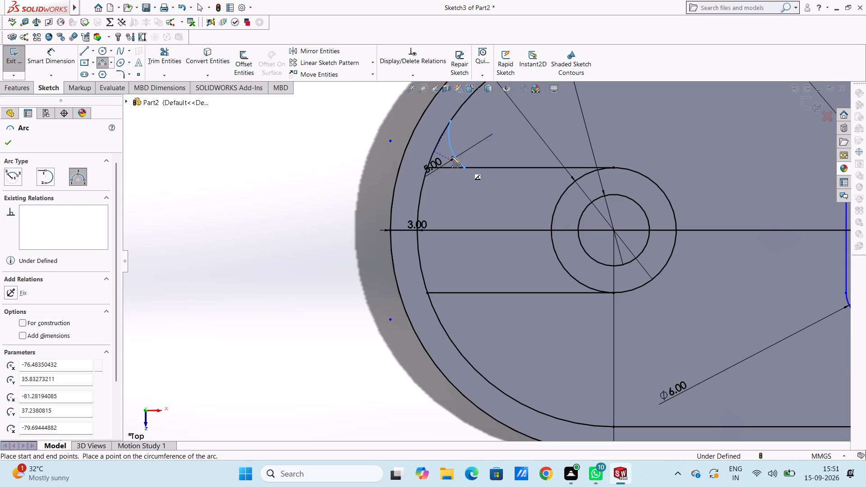
Draw a three-point arc of radius 5 mm from the lower horizontal line down to the inner offset arc.
click(467, 293)
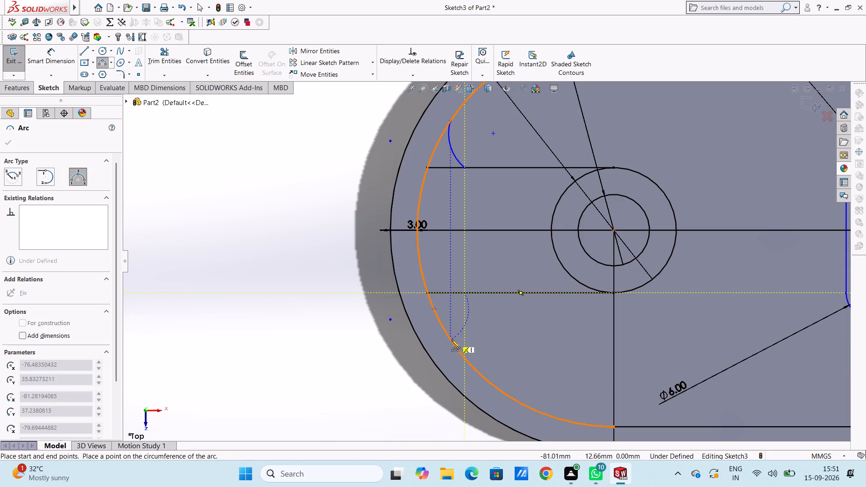
click(451, 339)
key(5)
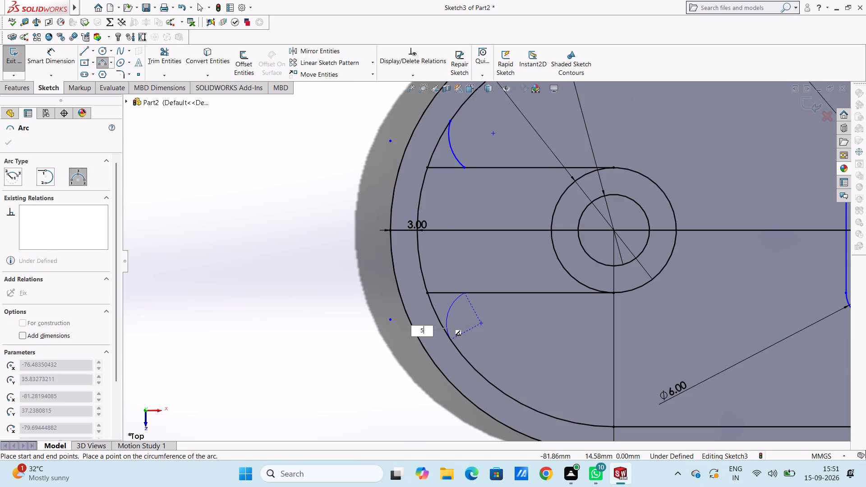
key(Return)
key(Escape)
key(Escape)
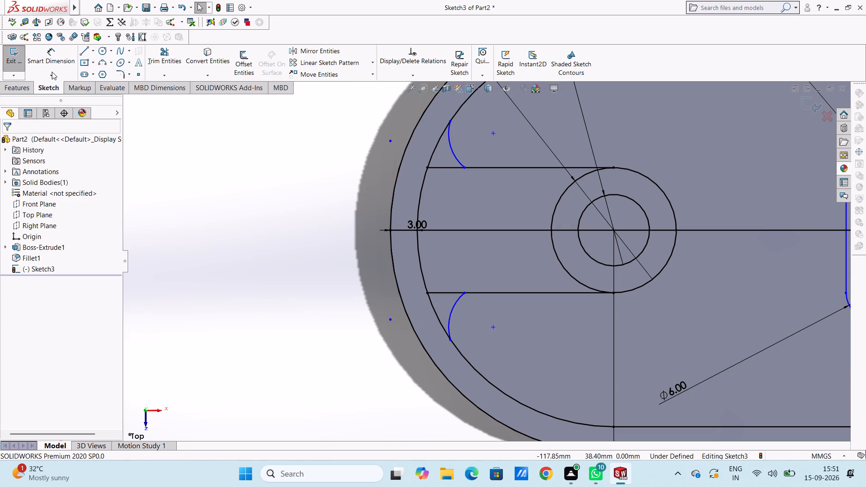
Add 5 mm radius dimensions to the upper and lower corner arcs beside the rounded end.
click(56, 60)
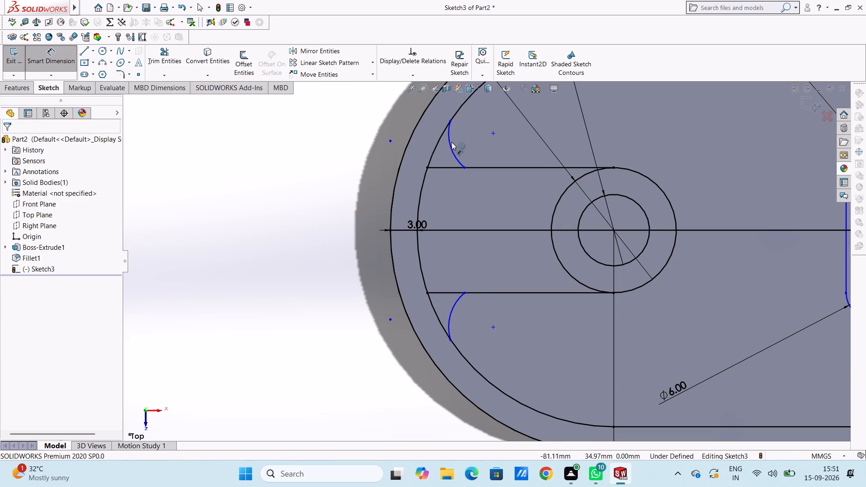
click(450, 142)
click(272, 216)
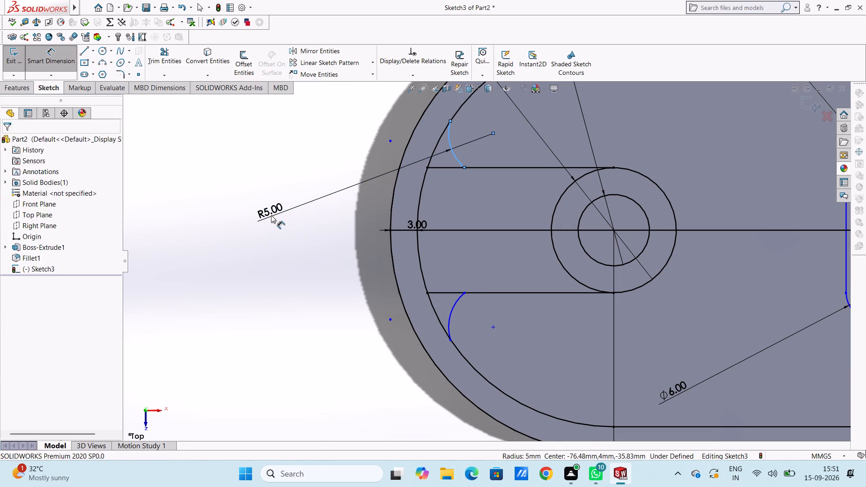
key(Return)
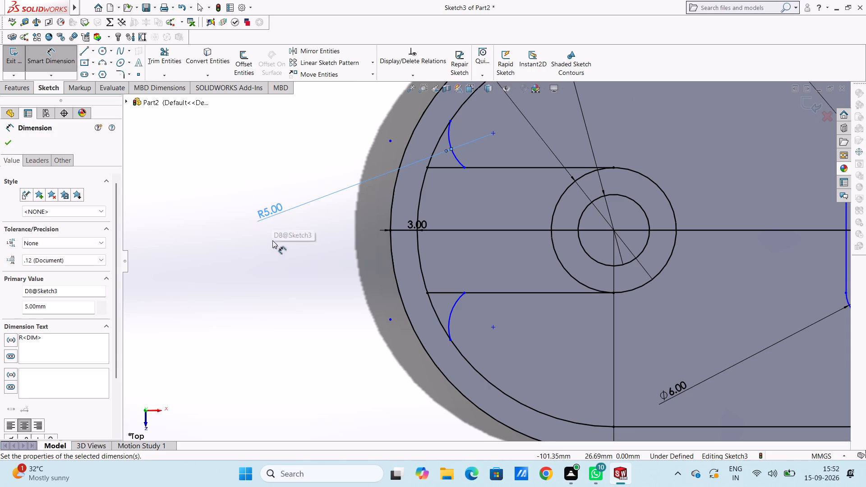
click(273, 251)
click(452, 315)
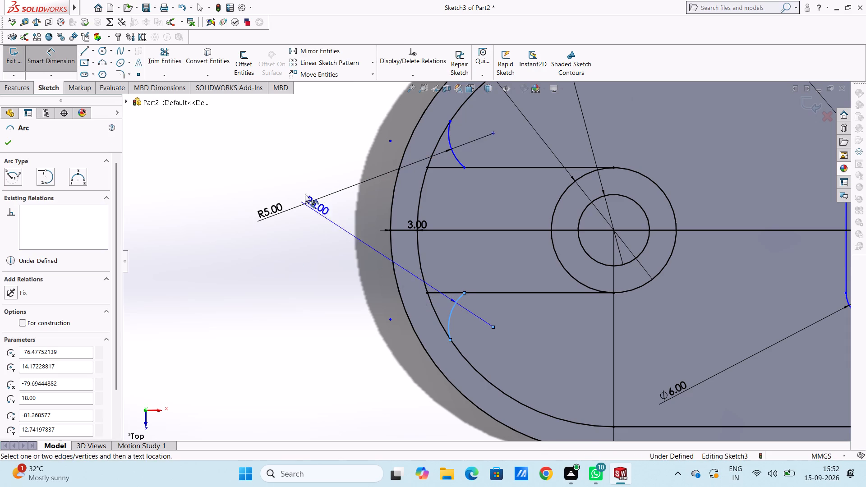
click(239, 170)
key(Return)
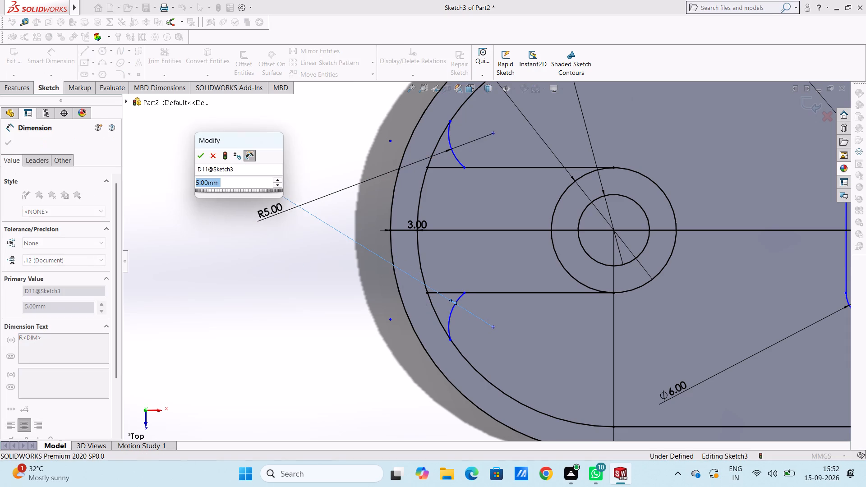
click(252, 258)
key(Escape)
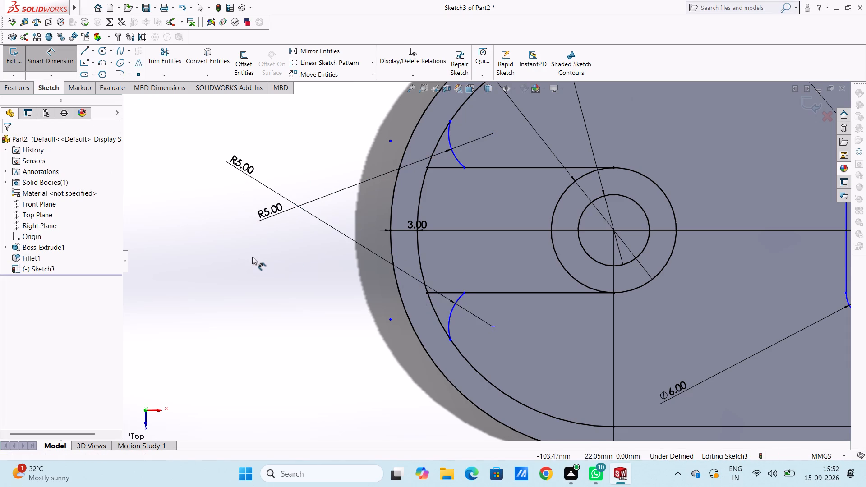
key(Escape)
Make the lower corner arc tangent to the inner offset arc and to the lower horizontal line.
click(447, 326)
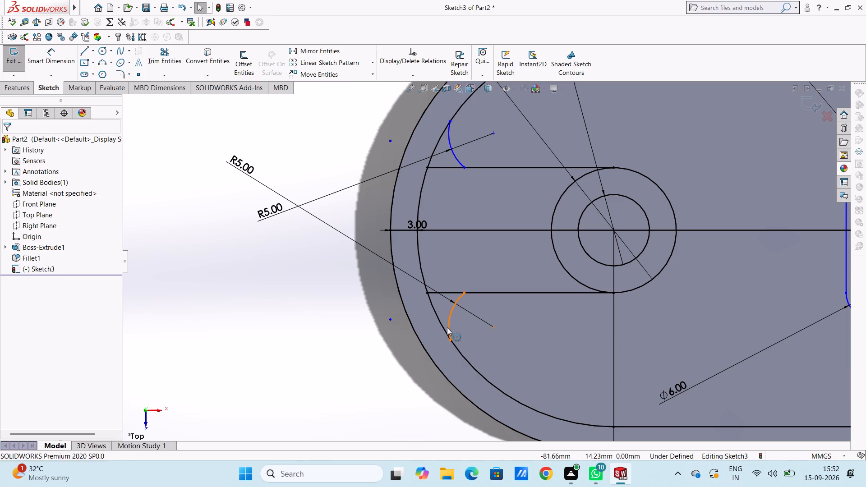
ctrl+click(457, 351)
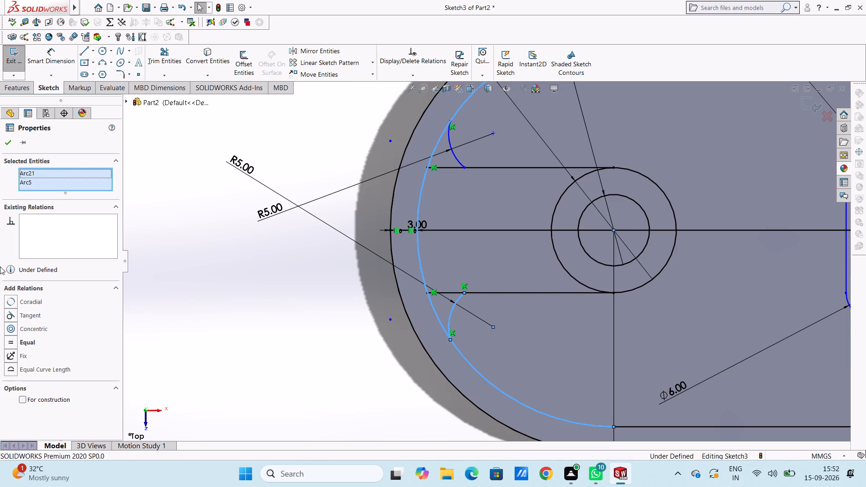
click(8, 313)
click(206, 327)
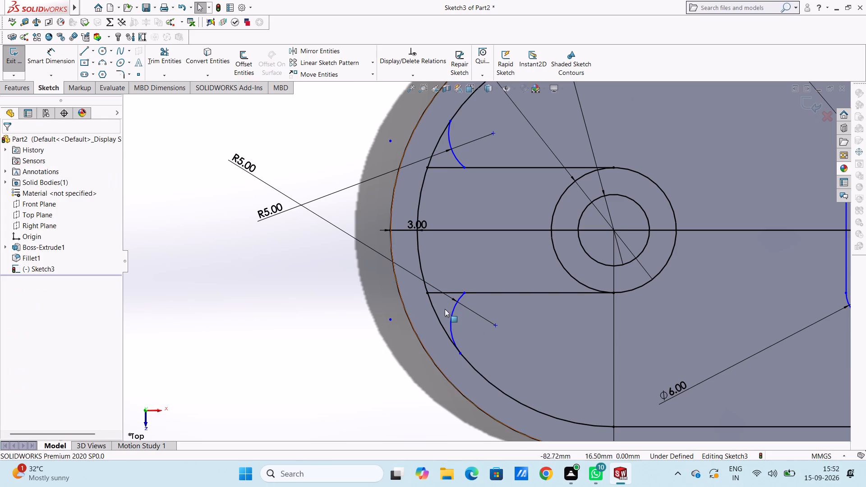
click(451, 316)
ctrl+click(485, 293)
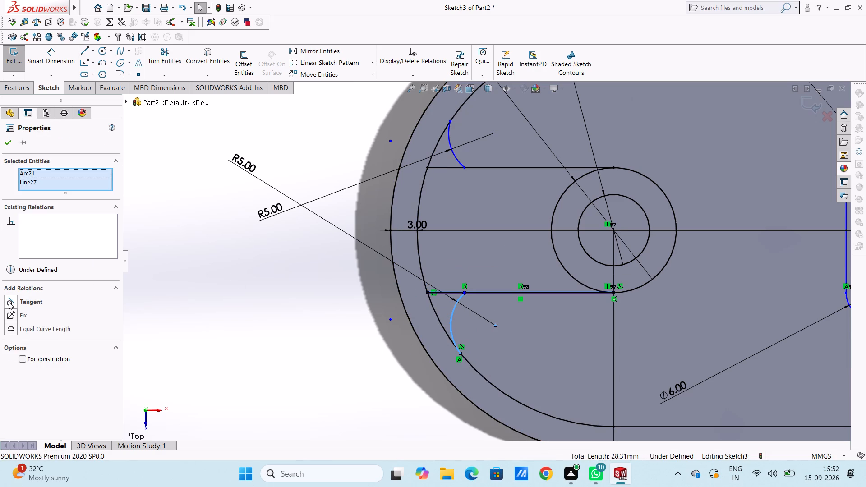
click(9, 302)
click(195, 314)
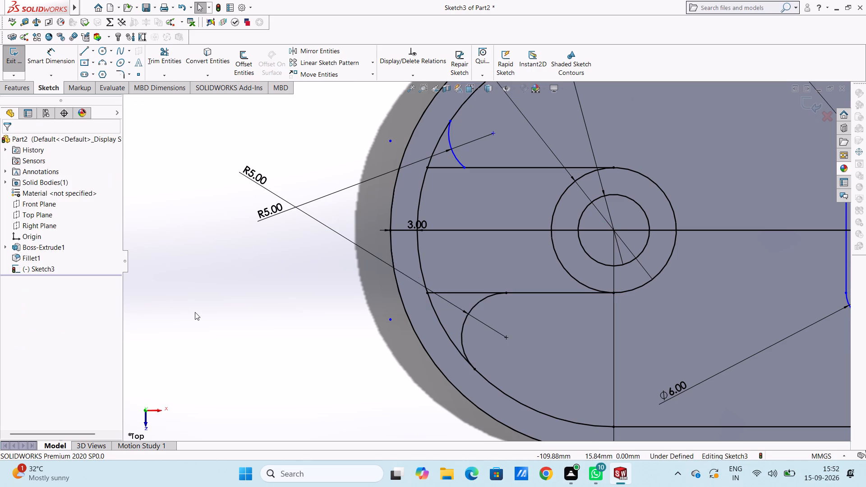
Make the upper corner arc tangent to the inner offset arc and to the upper horizontal line.
click(448, 138)
ctrl+click(460, 109)
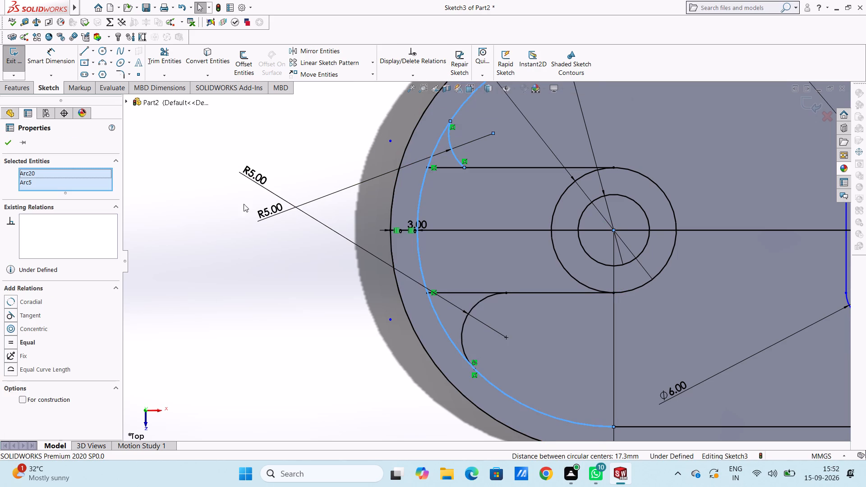
click(9, 312)
click(140, 242)
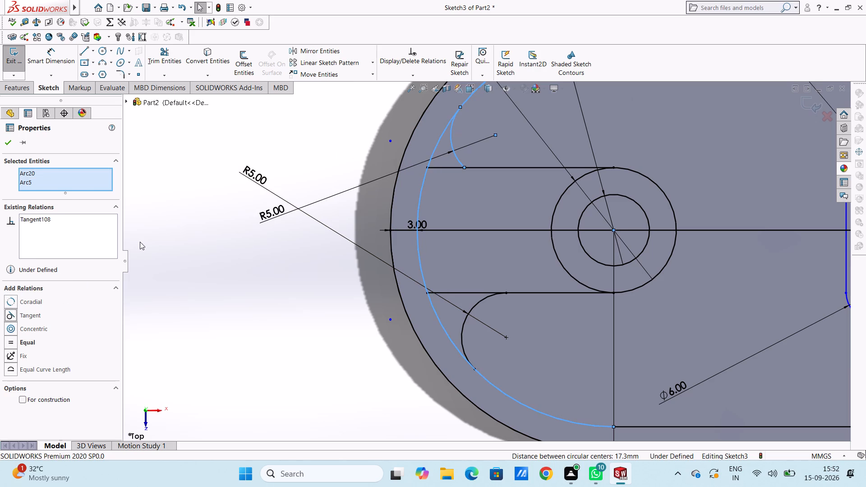
click(459, 161)
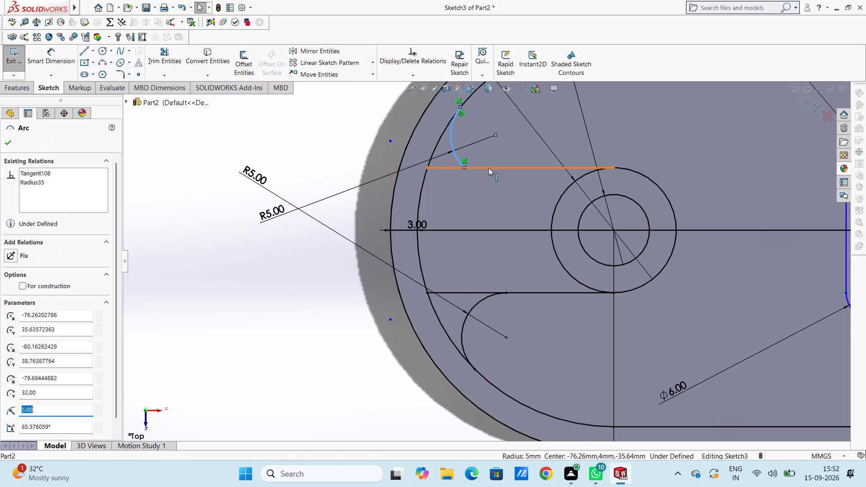
ctrl+click(490, 165)
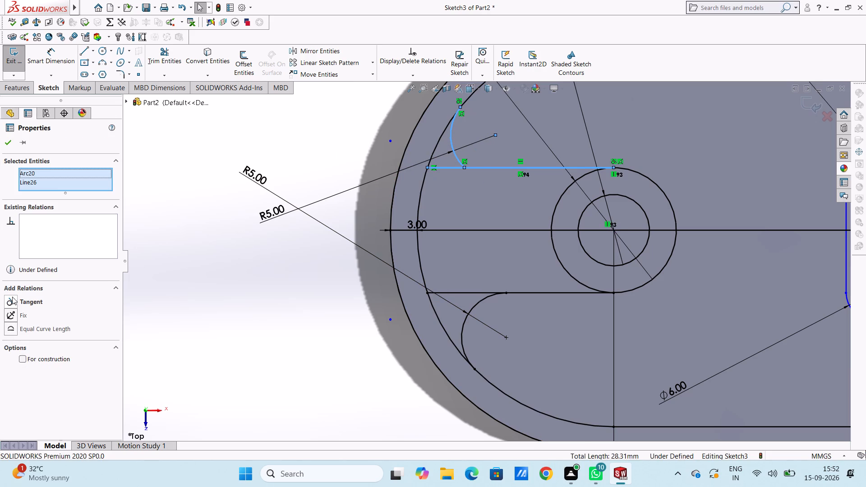
click(9, 297)
click(189, 298)
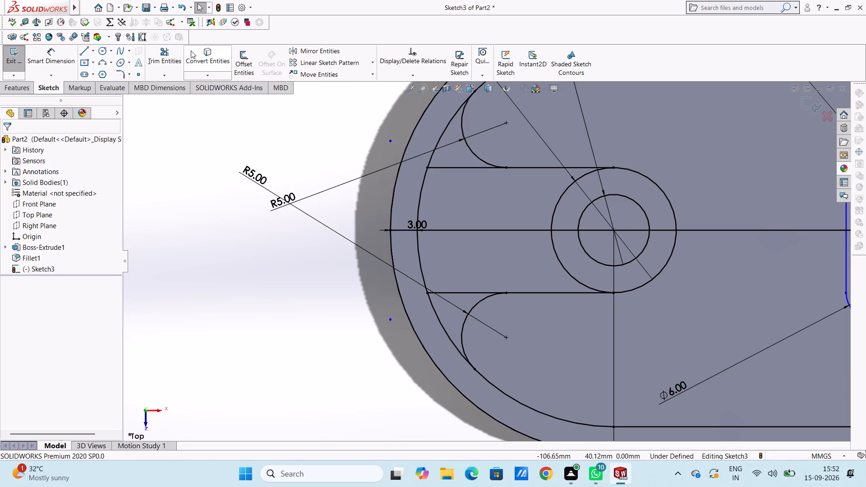
Trim the ends of the upper and lower horizontal lines that extend past the tangent corner arcs.
click(170, 53)
click(446, 165)
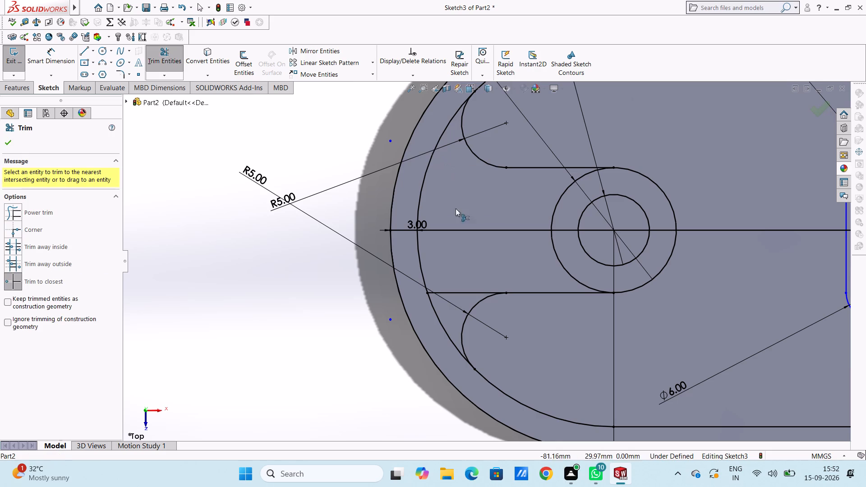
click(451, 291)
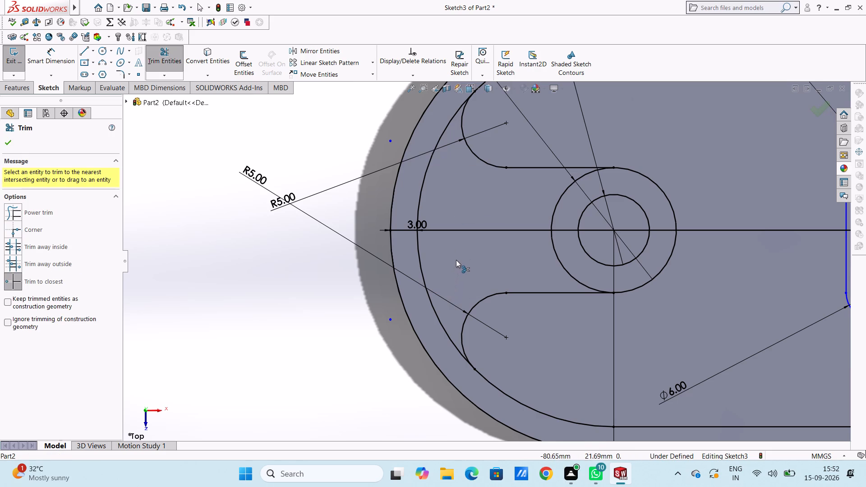
Trim away the segments of the long horizontal centre line running through both circle groups, from the straight end to the rounded end.
scroll(456, 260, up, 5)
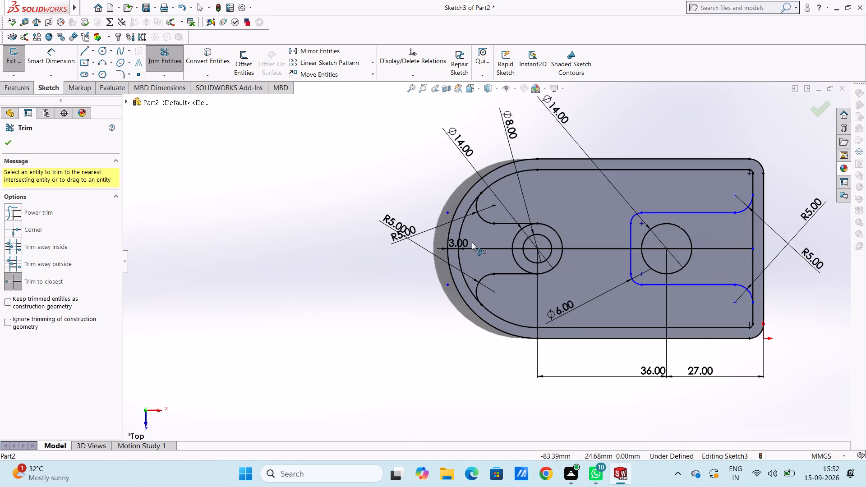
click(677, 246)
click(714, 248)
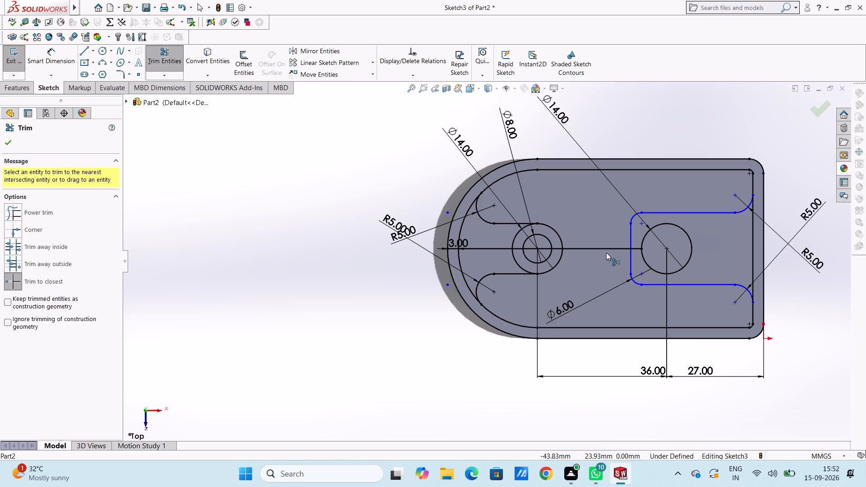
click(606, 250)
click(638, 248)
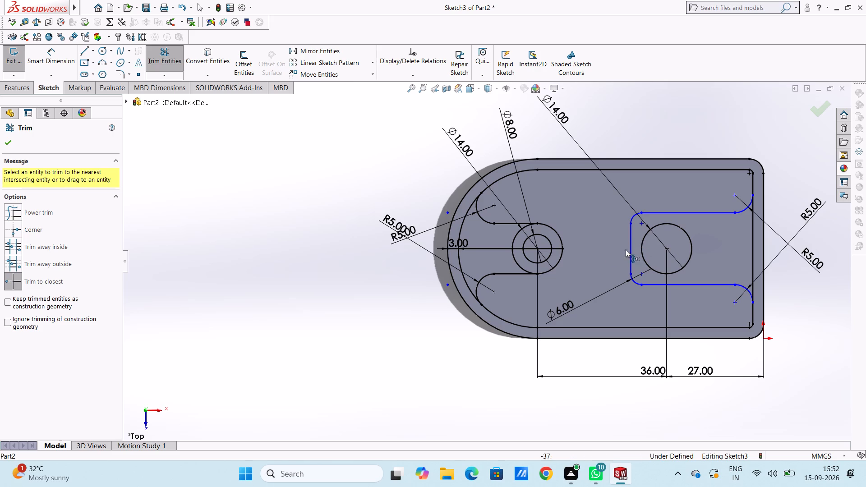
click(536, 249)
click(560, 248)
click(507, 248)
click(520, 249)
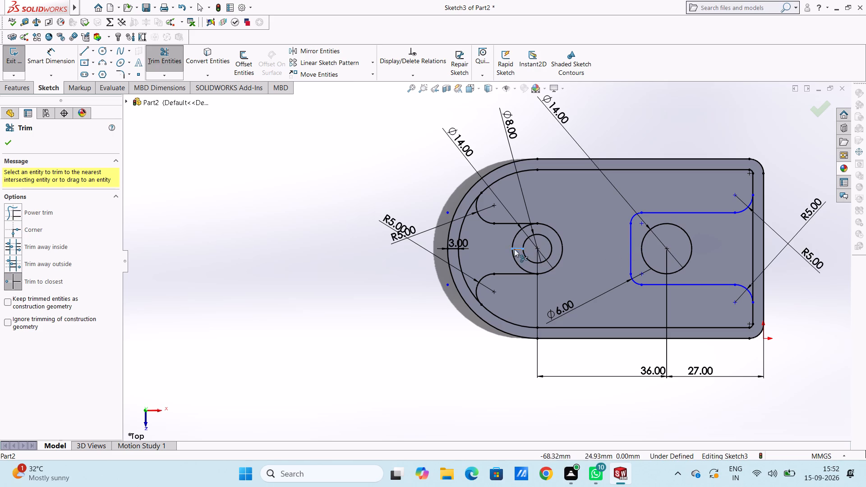
click(451, 247)
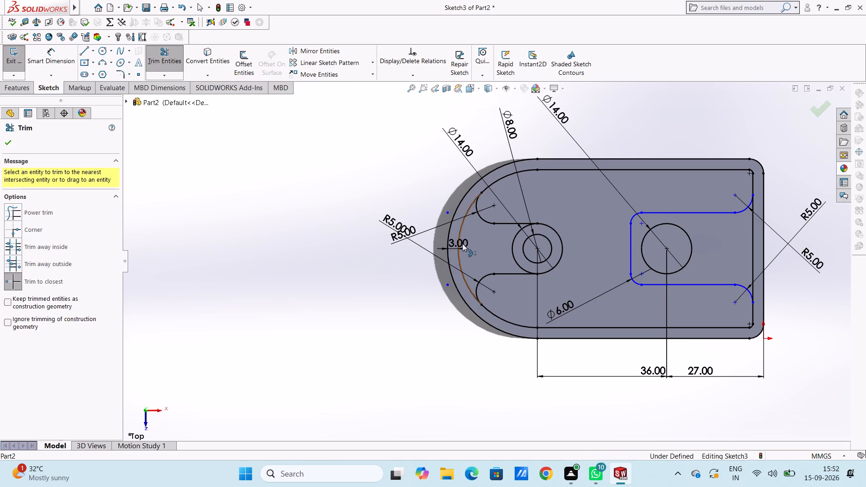
key(Escape)
key(Escape)
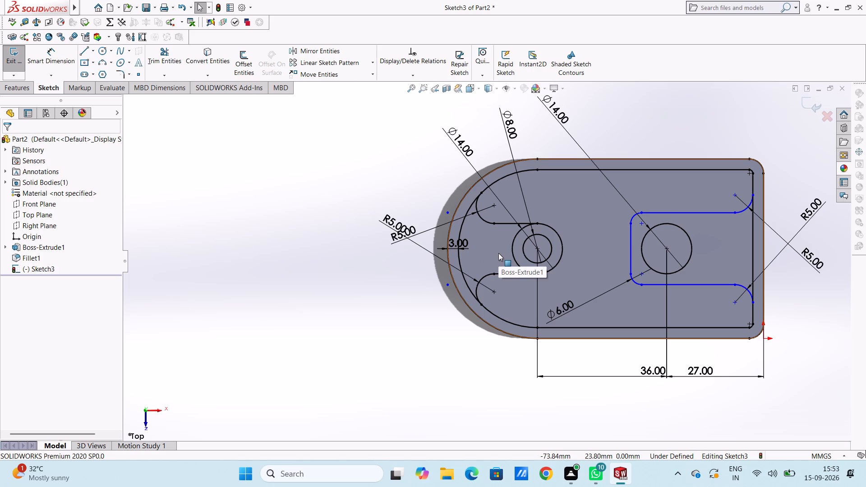
Extrude the rounded-end tongue, the ring around the 8 mm circle, the straight-end pad and the 3 mm outer rim as a 4 mm boss.
scroll(524, 246, down, 1)
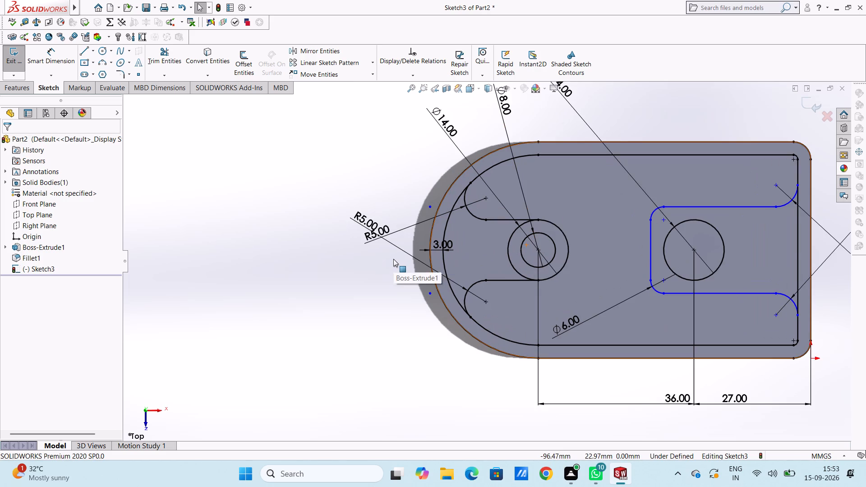
scroll(393, 259, up, 2)
middle_drag(319, 252, 294, 250)
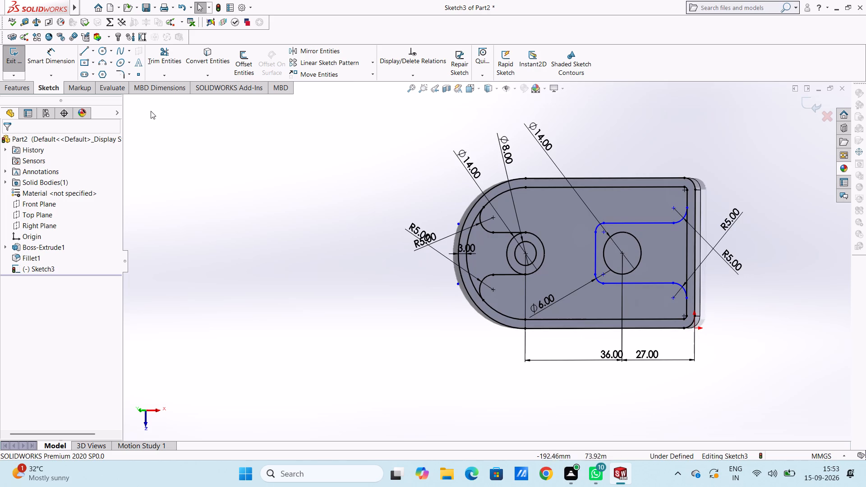
click(21, 87)
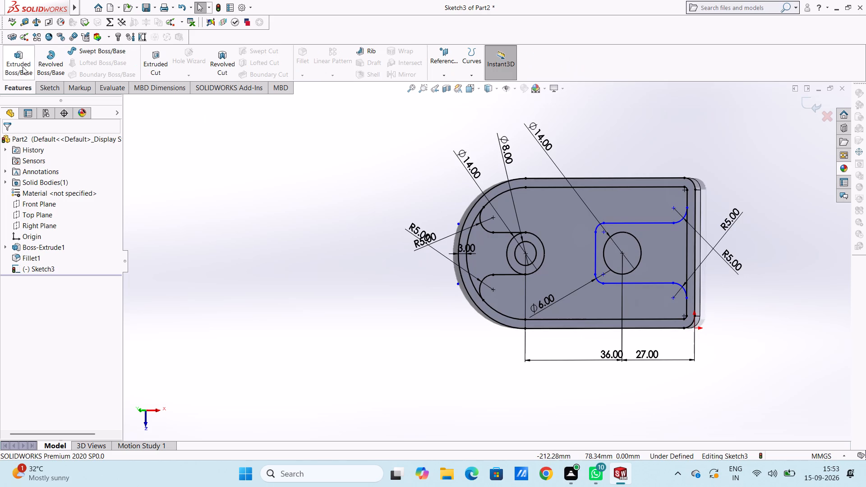
click(22, 62)
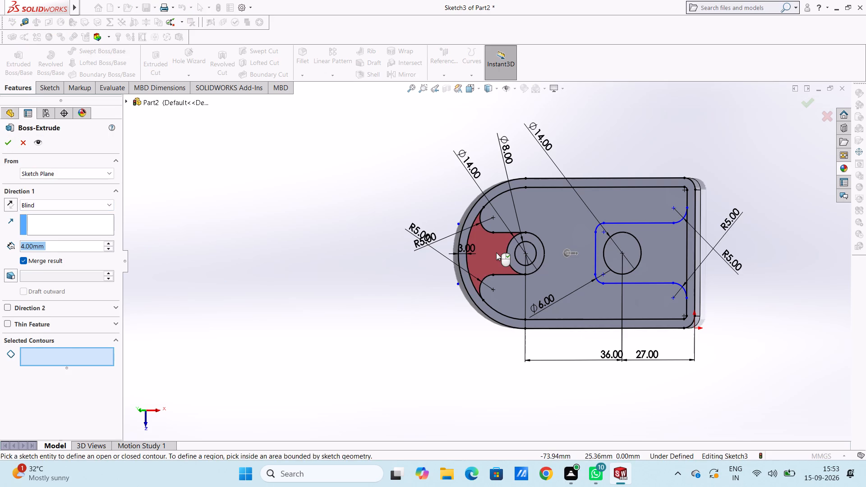
click(496, 253)
click(532, 239)
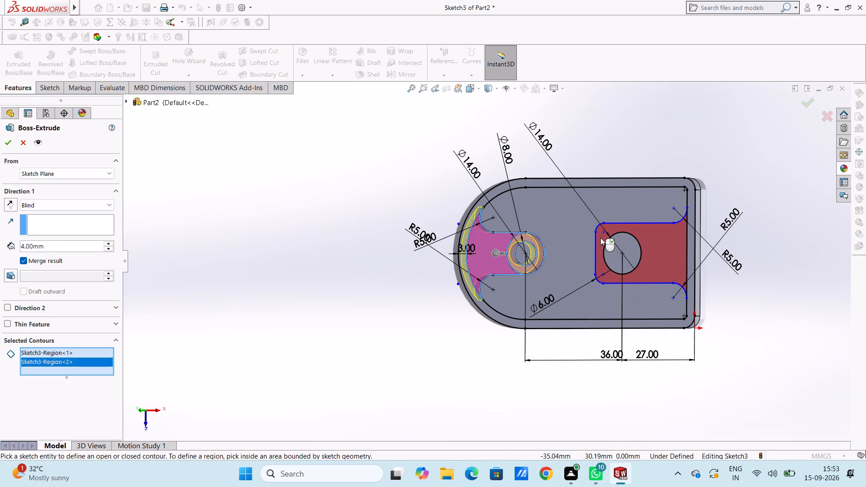
click(600, 238)
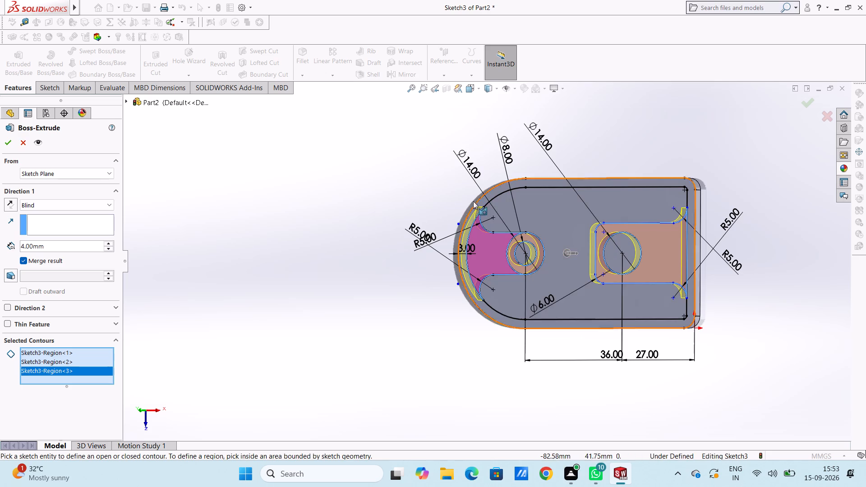
click(496, 192)
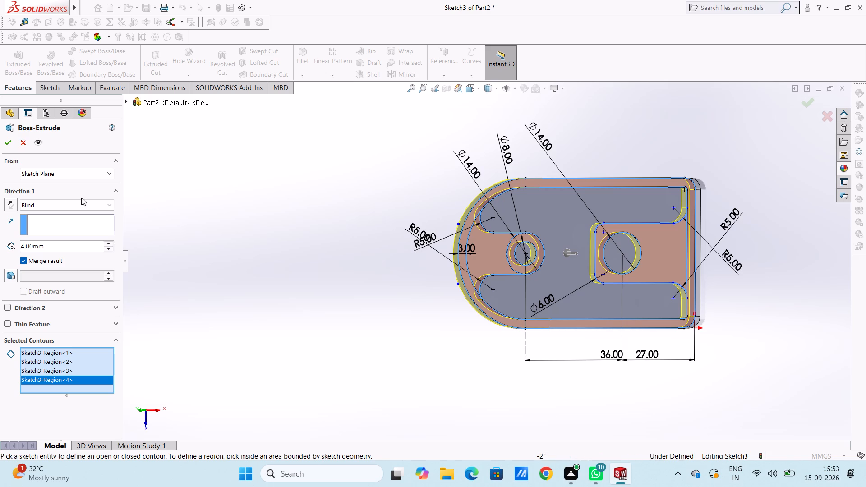
click(5, 142)
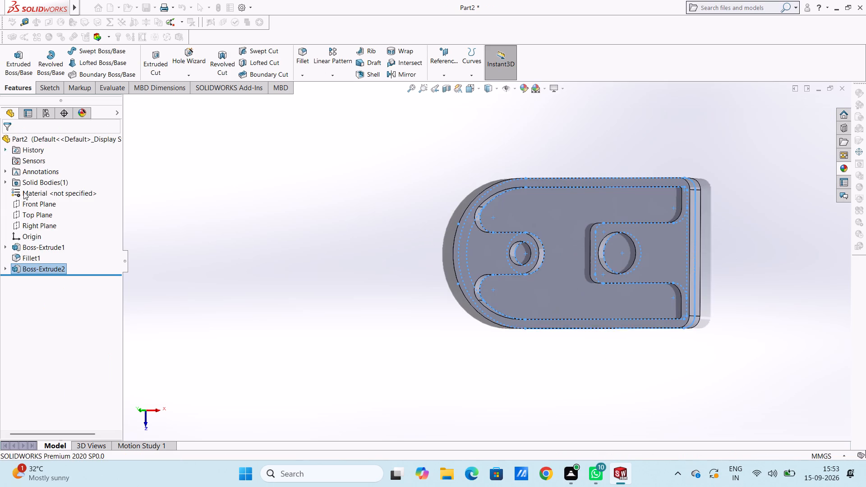
Start a new sketch on the top face of the newly extruded boss, viewed from the top.
click(258, 204)
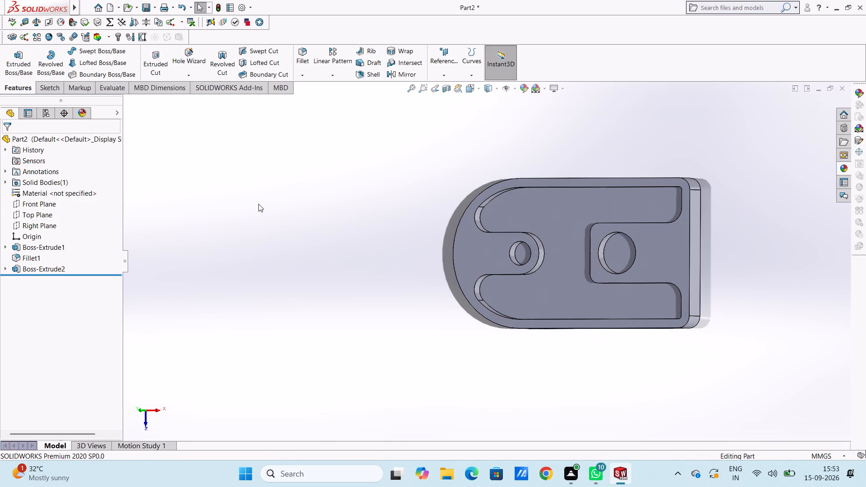
middle_drag(258, 204, 339, 205)
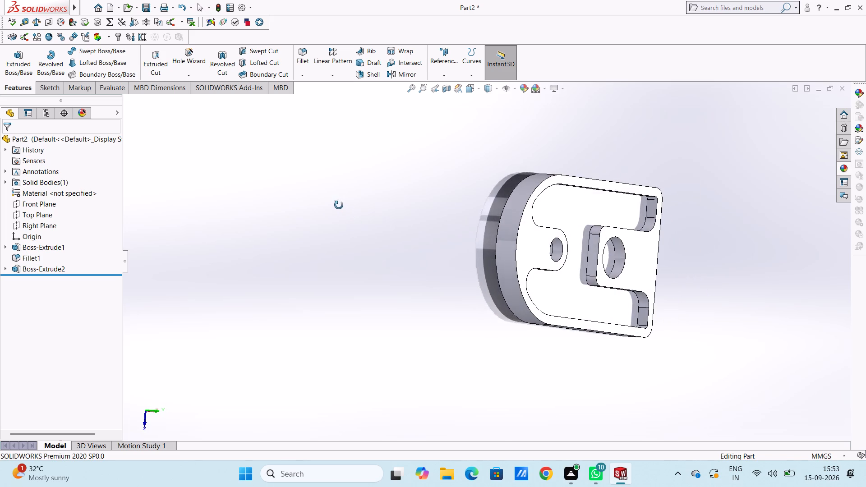
middle_drag(339, 205, 292, 216)
scroll(292, 216, up, 1)
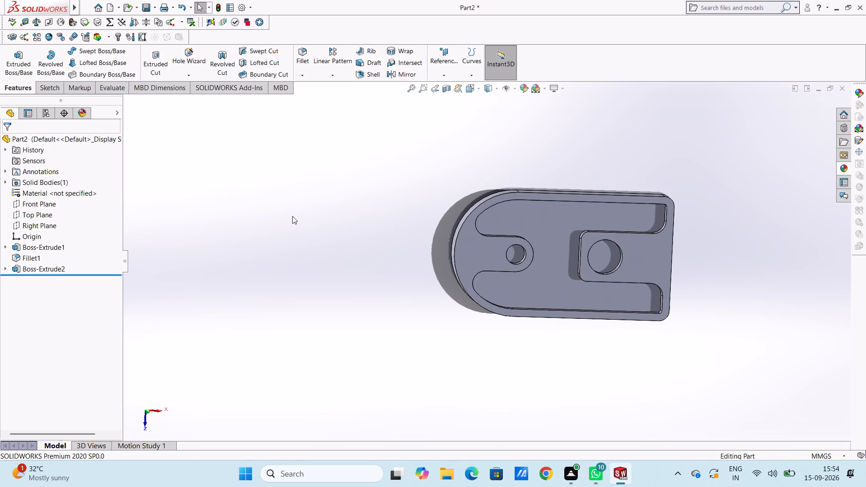
key(ctrl+7)
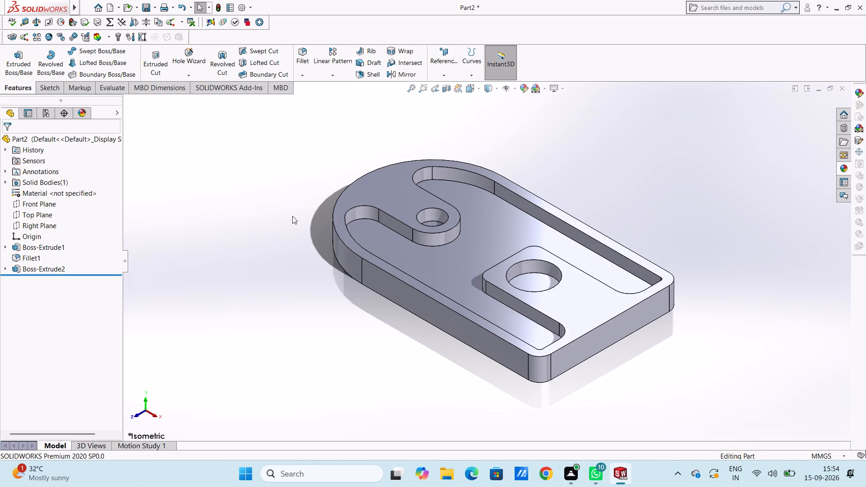
key(ctrl+5)
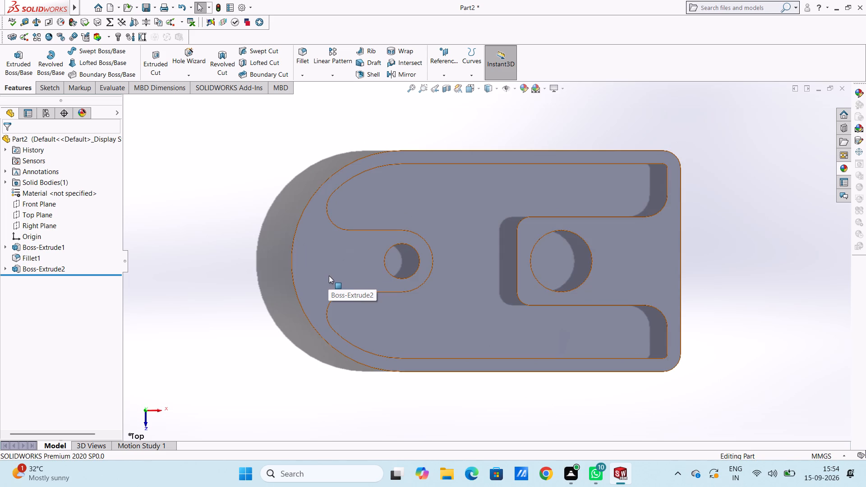
click(329, 264)
click(374, 238)
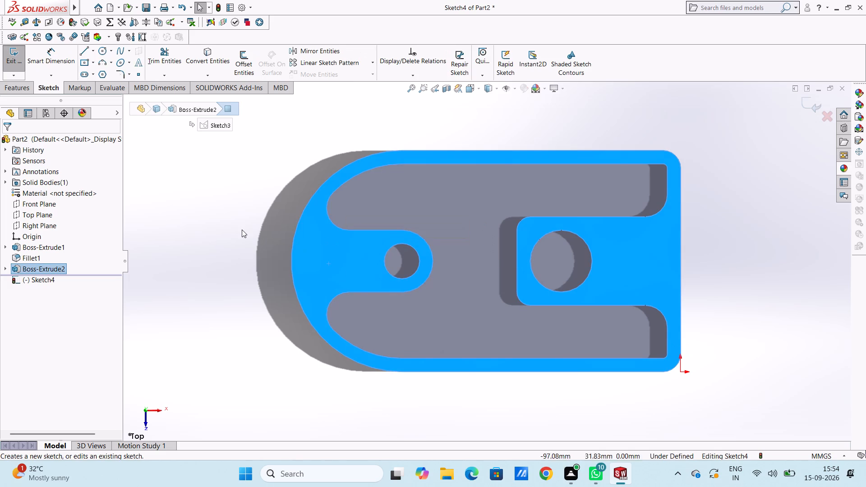
click(241, 230)
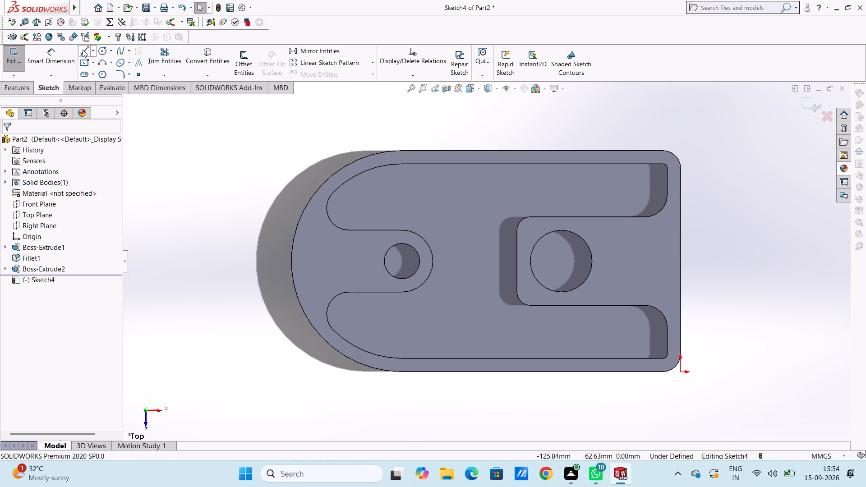
Sketch a 59 mm horizontal line along the plate's upper straight outer edge.
click(83, 49)
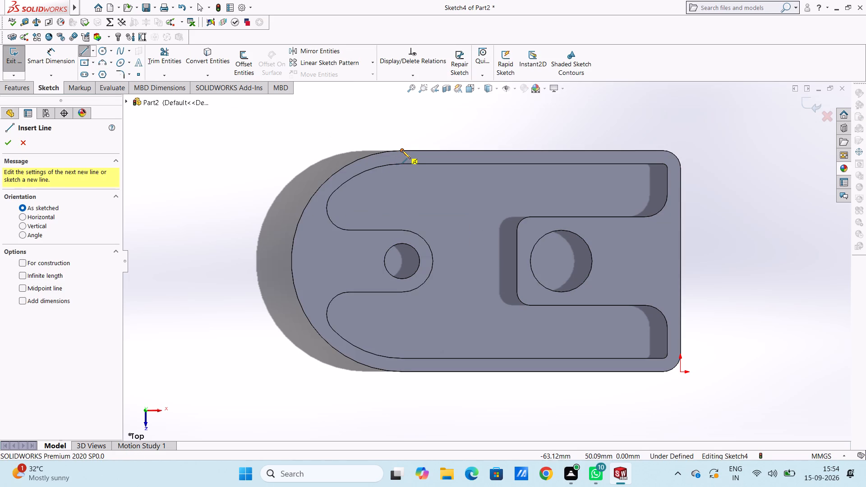
click(402, 150)
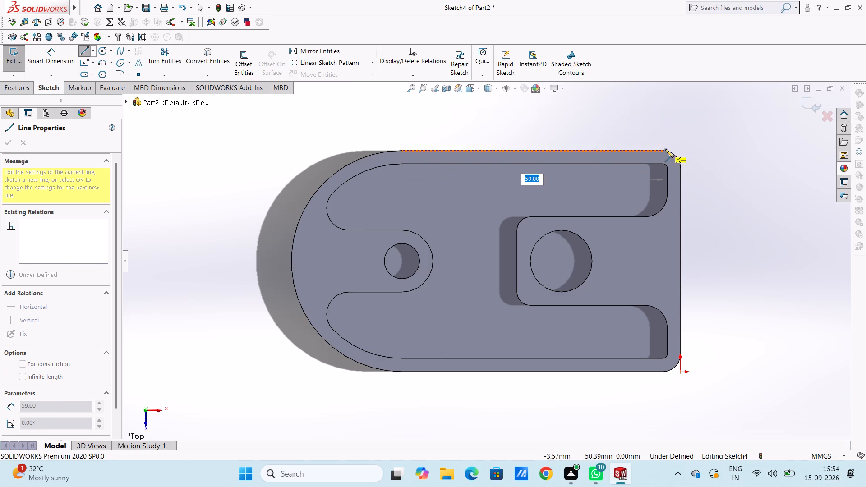
click(663, 152)
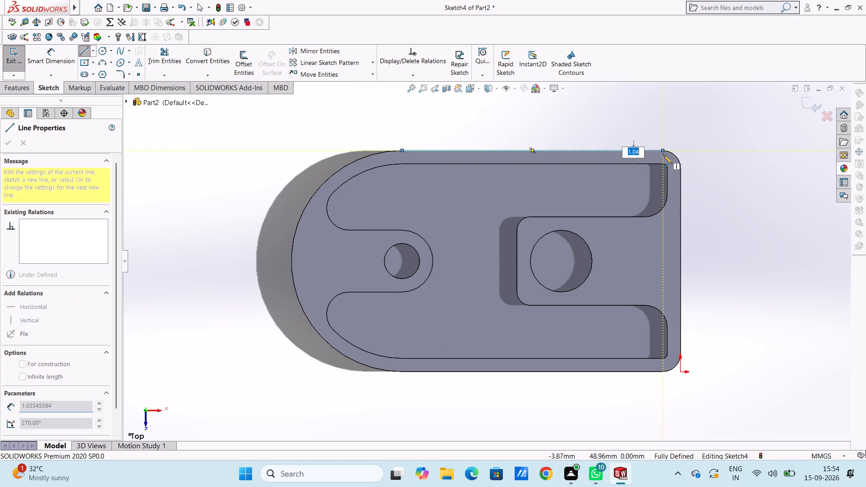
key(Escape)
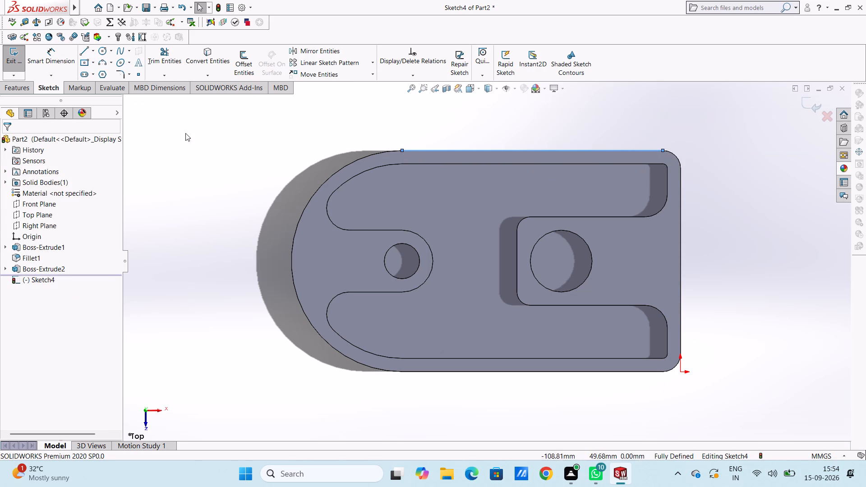
Trace the plate's rounded end with a 25 mm radius three-point arc from the upper line's end to the lower edge.
click(102, 64)
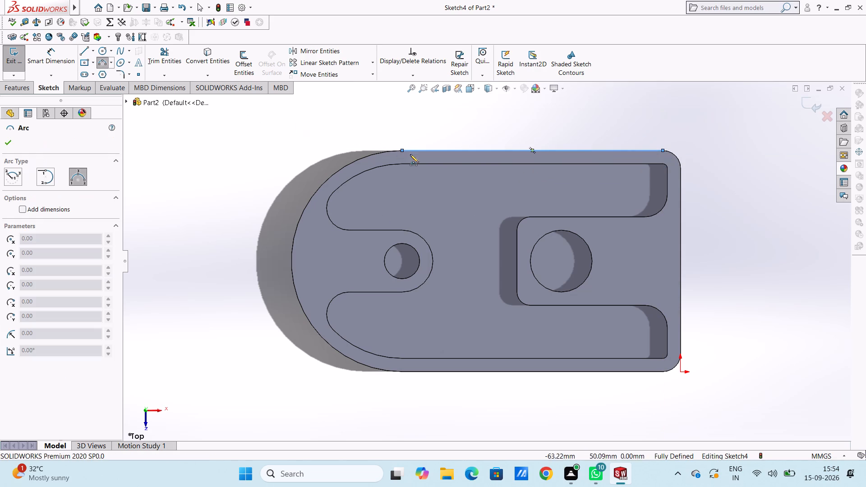
click(400, 149)
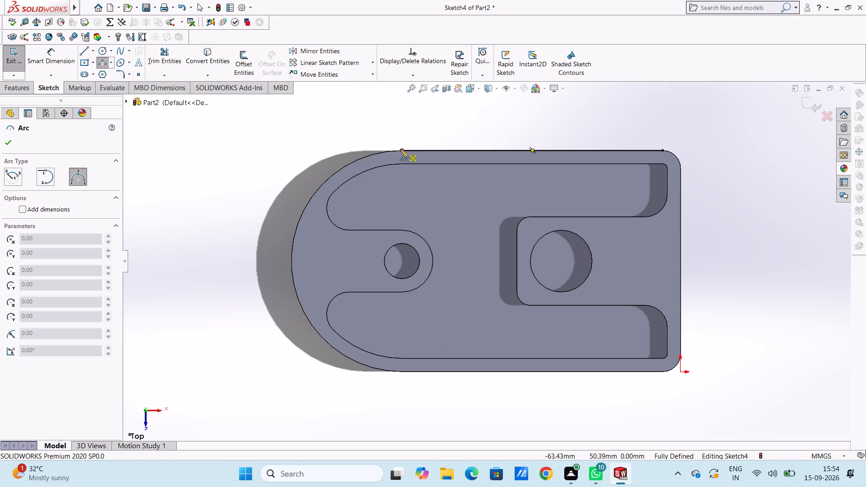
click(402, 372)
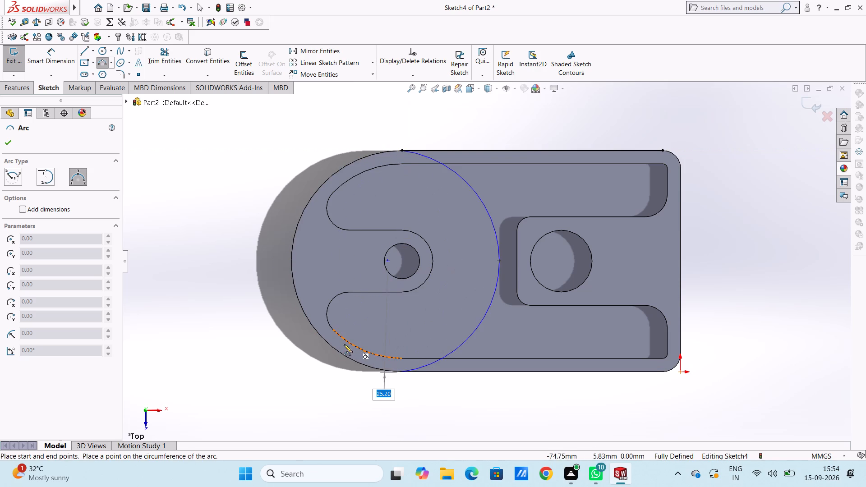
click(314, 328)
key(Escape)
key(Escape)
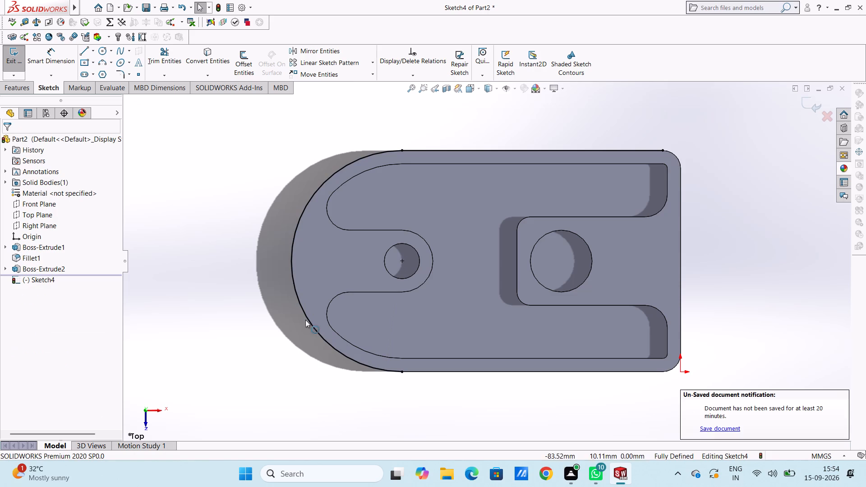
Sketch a 59 mm horizontal line along the lower straight outer edge, starting from the arc's lower end.
click(87, 53)
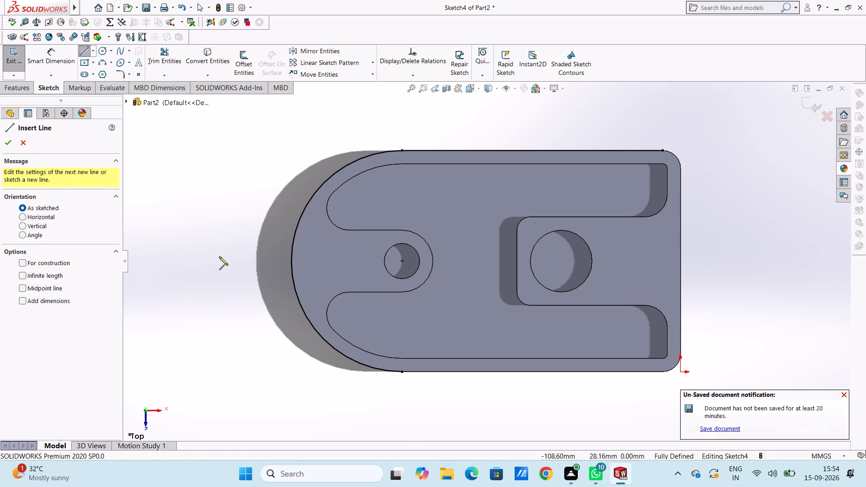
click(401, 371)
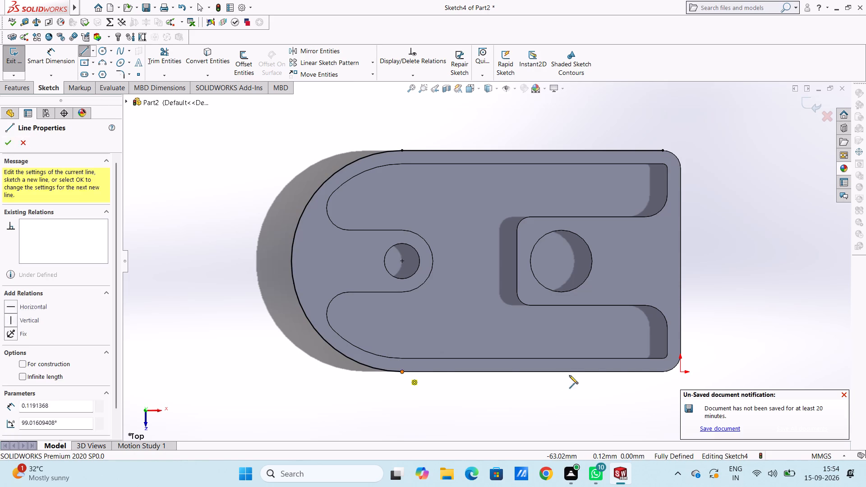
click(663, 372)
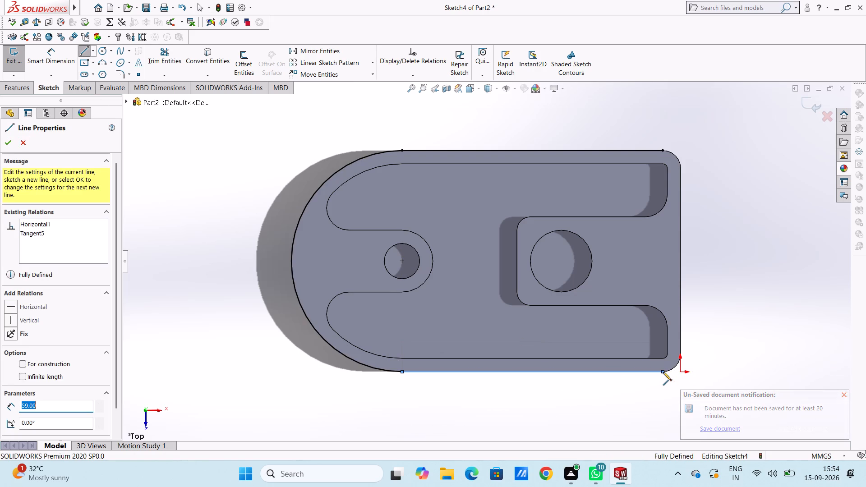
key(Escape)
key(Escape)
Trace the lower and upper rounded corners at the plate's straight end with 4 mm radius three-point arcs.
scroll(678, 378, down, 2)
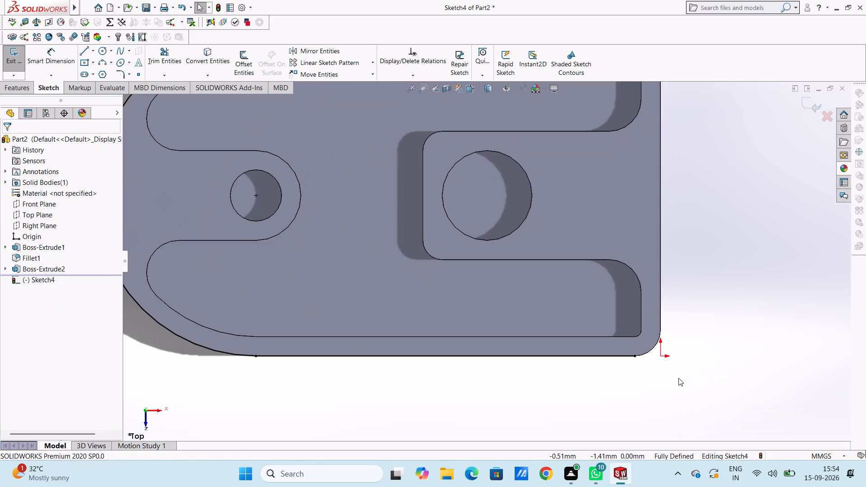
scroll(678, 378, up, 2)
click(104, 61)
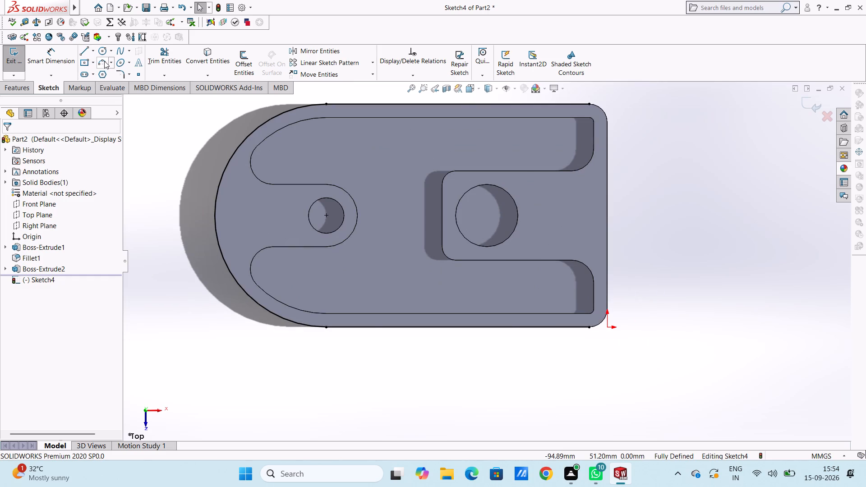
click(590, 326)
click(608, 309)
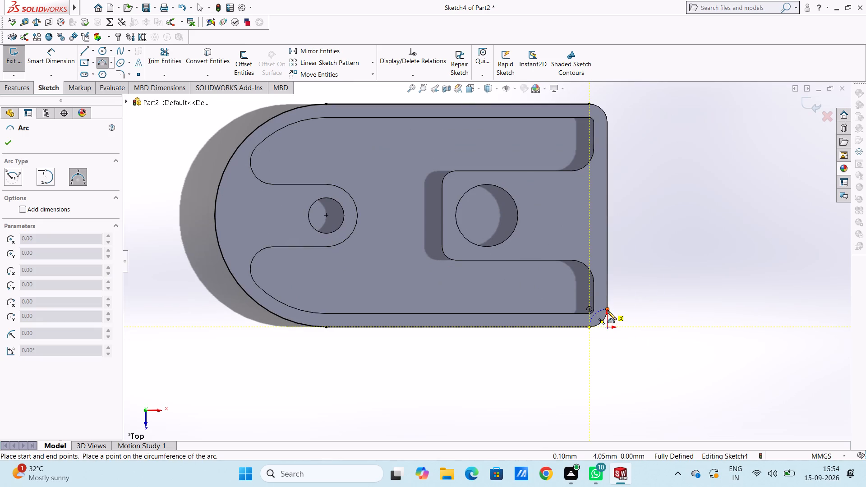
click(605, 319)
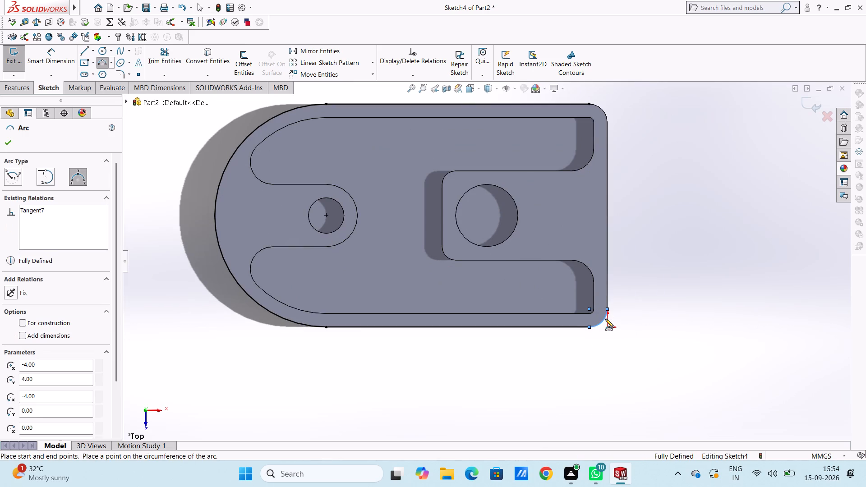
key(Escape)
key(Escape)
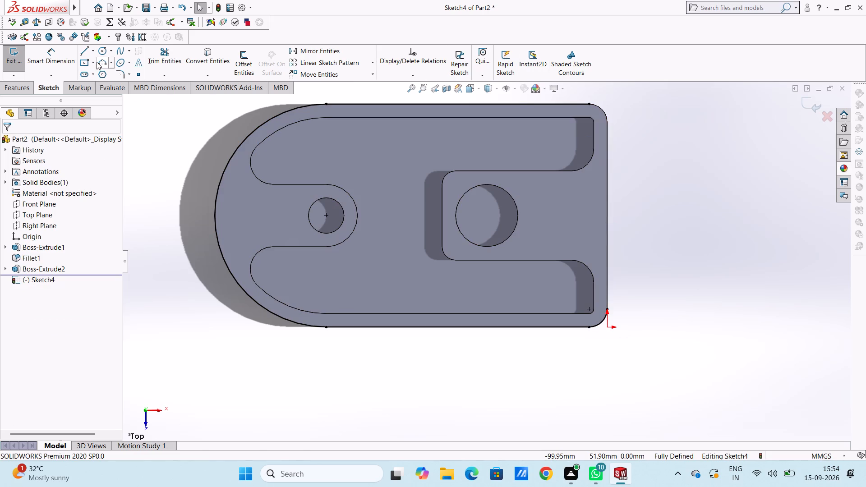
click(98, 60)
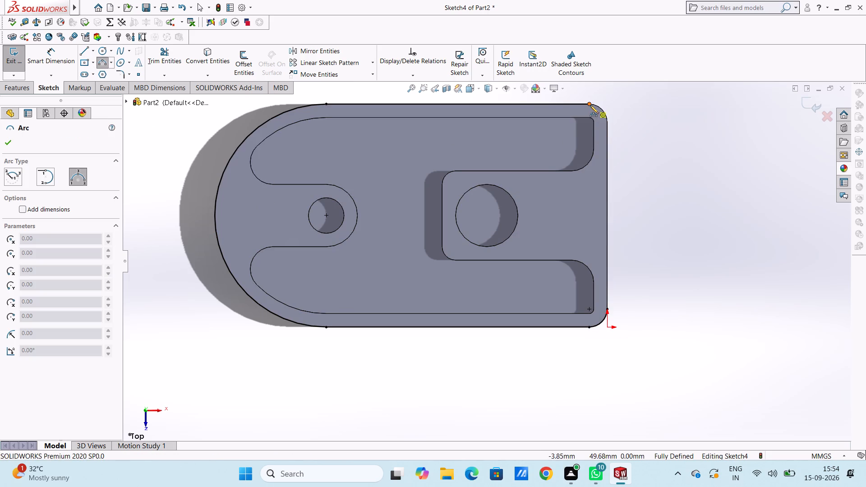
click(590, 104)
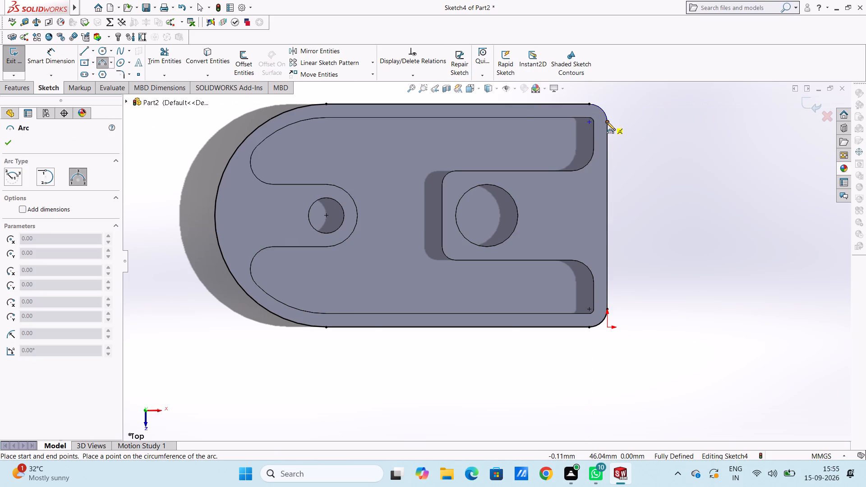
click(607, 122)
click(608, 116)
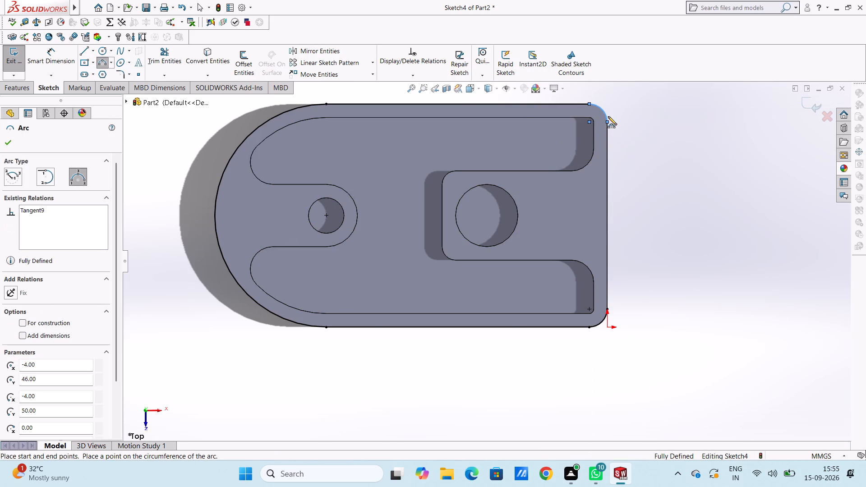
Close the outline with a vertical line along the plate's straight end, joining the two corner arcs.
key(Escape)
key(Escape)
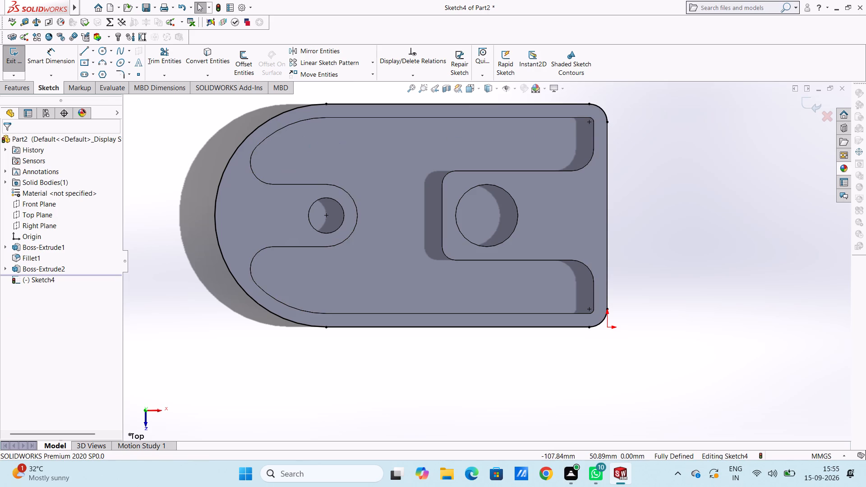
click(86, 51)
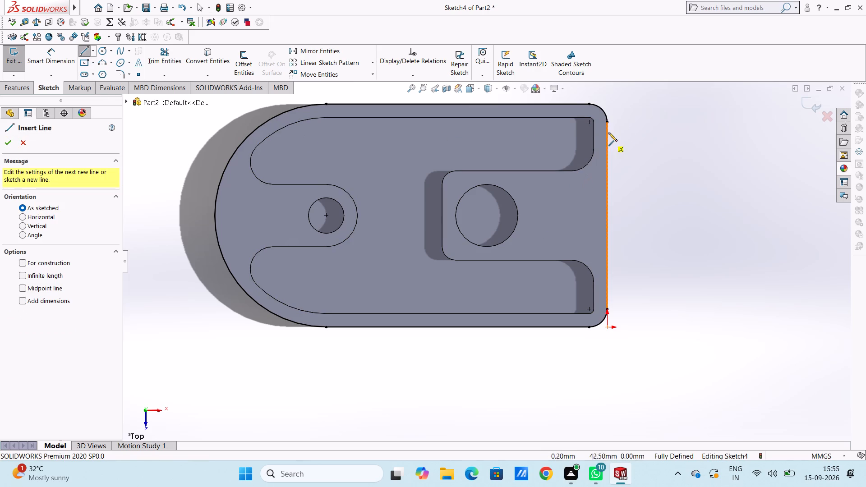
click(608, 123)
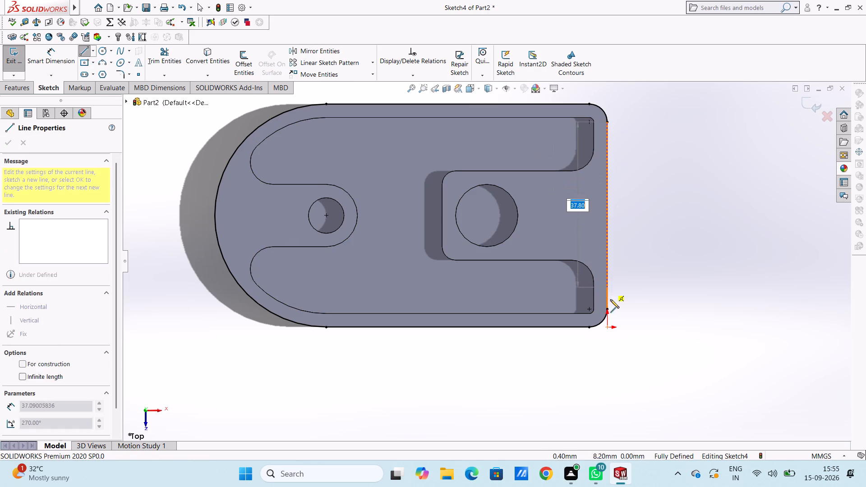
click(608, 310)
key(Escape)
key(Escape)
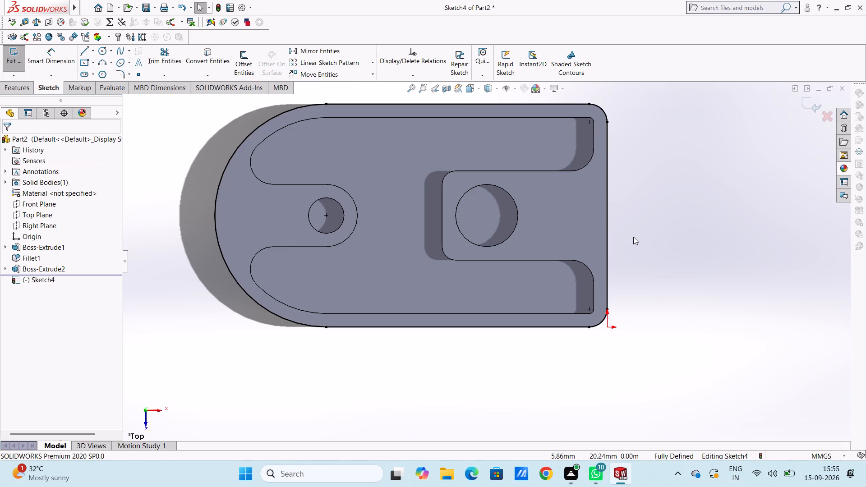
Offset the whole outline chain 3 mm inward in one direction only, keeping the offset dimension.
scroll(486, 139, up, 1)
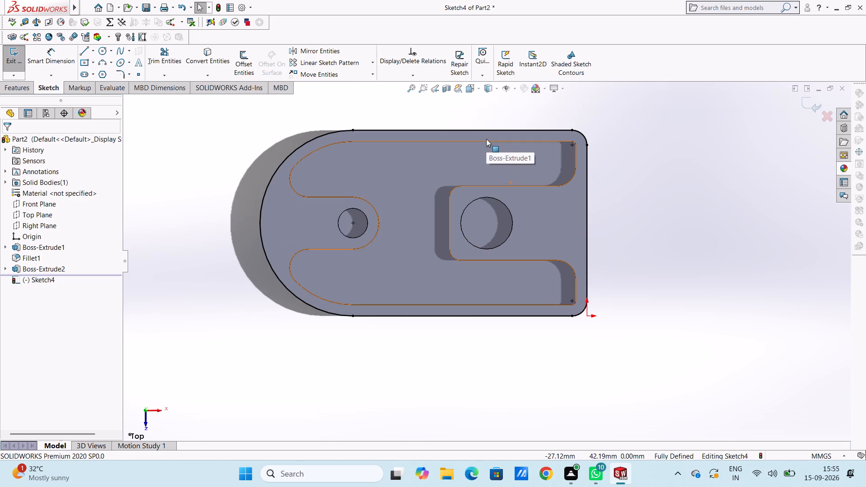
click(253, 60)
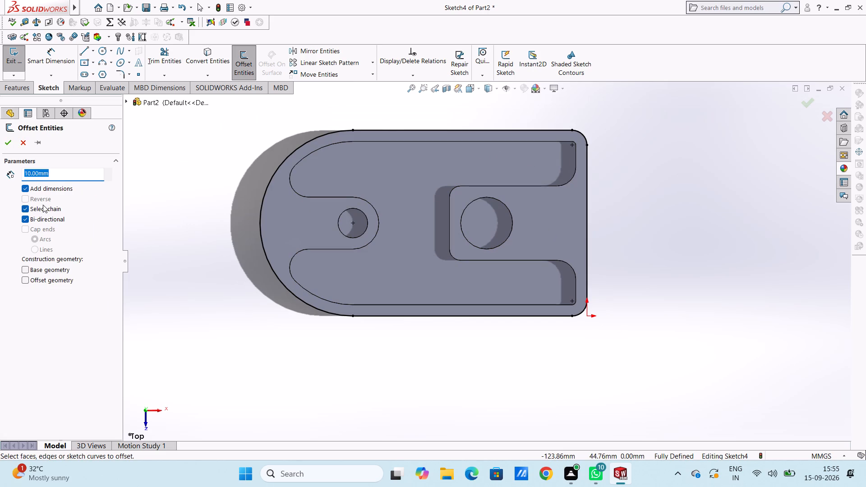
click(287, 155)
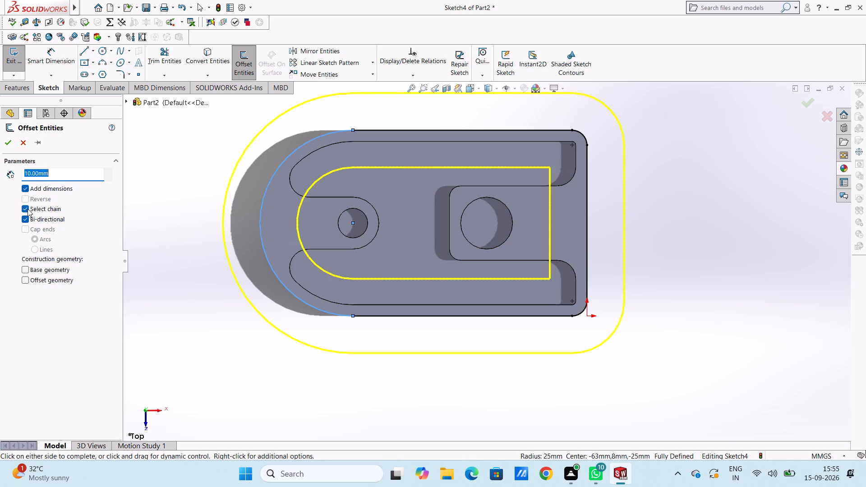
click(23, 220)
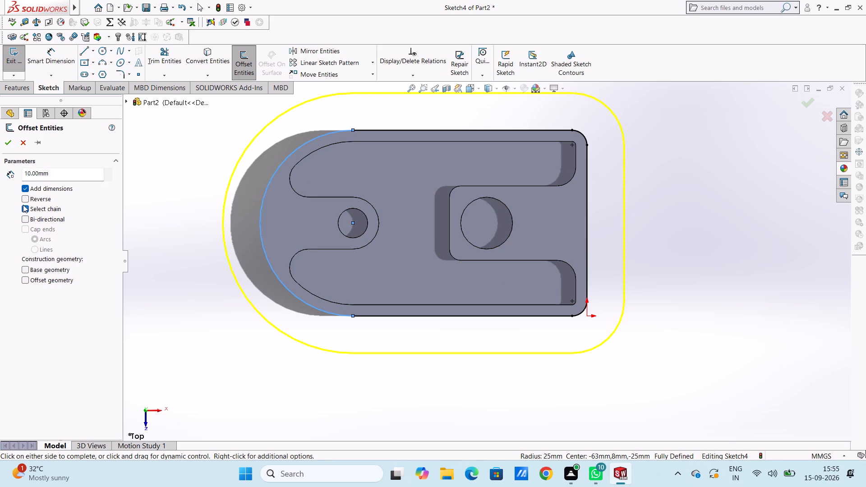
double_click(88, 172)
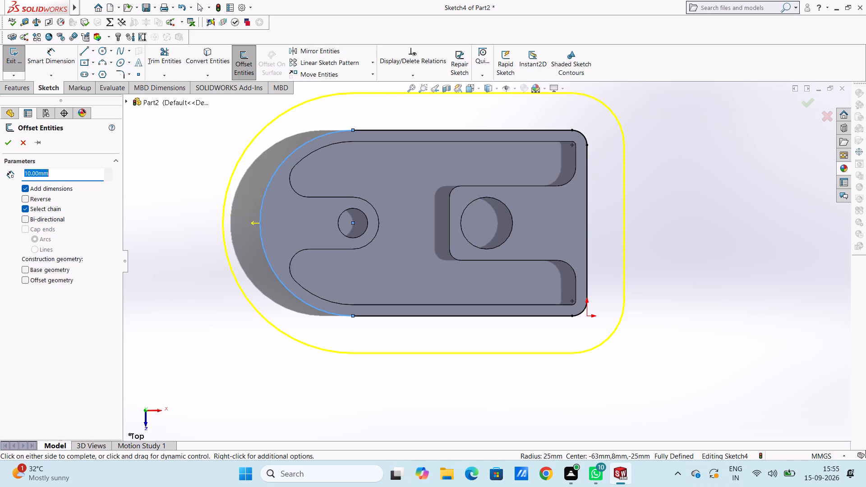
key(3)
key(Return)
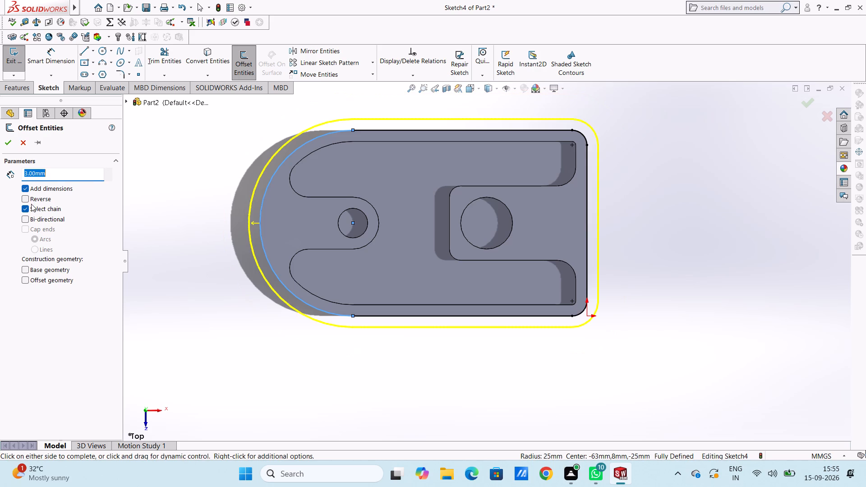
click(26, 202)
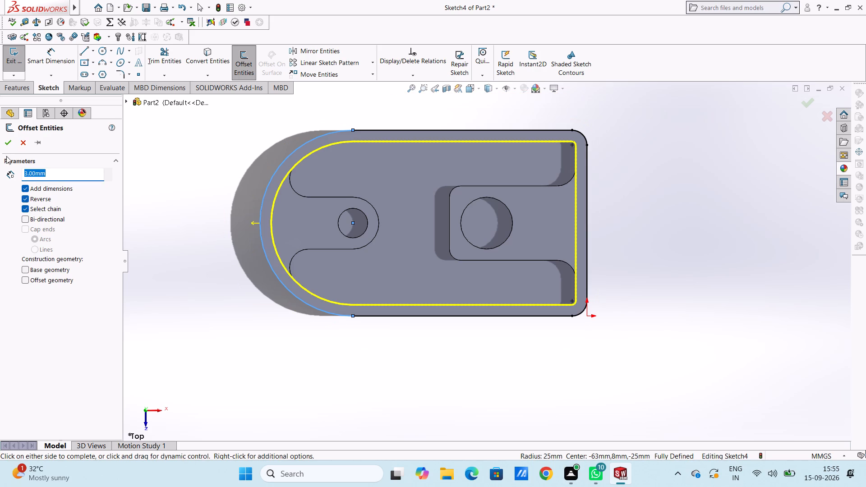
click(6, 147)
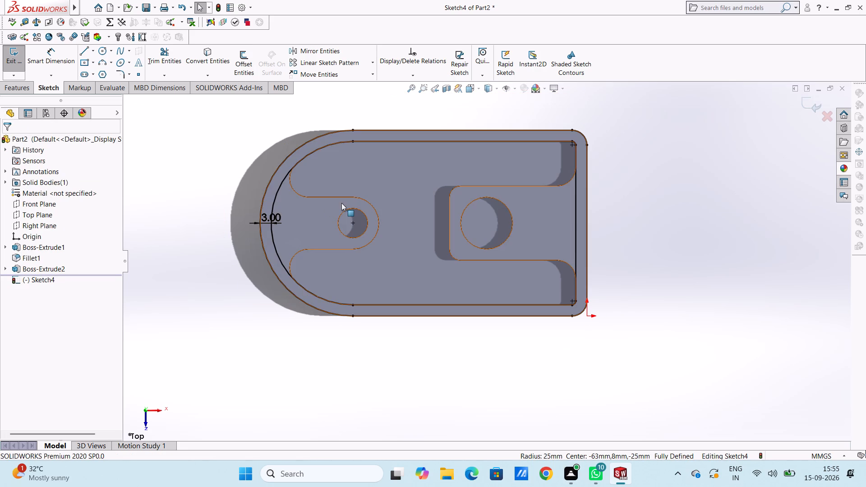
Extrude the closed band between the two outlines as a 10 mm blind boss merged with the plate.
scroll(423, 177, up, 2)
scroll(423, 177, down, 1)
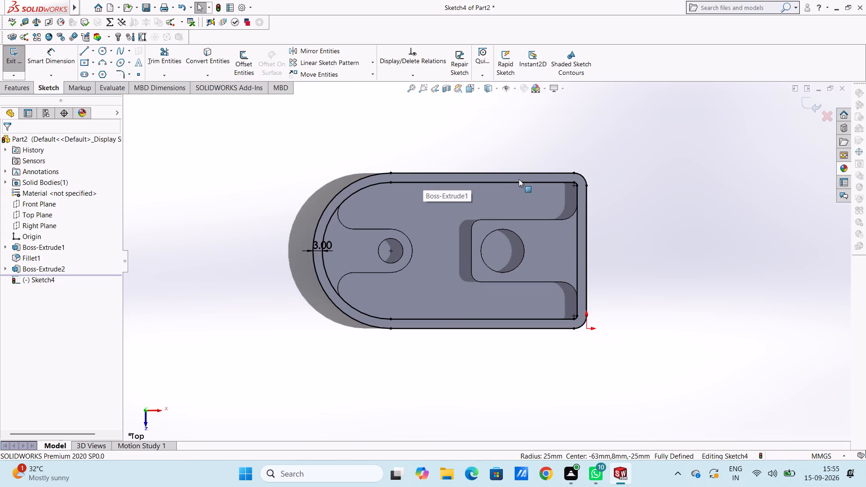
scroll(518, 173, down, 2)
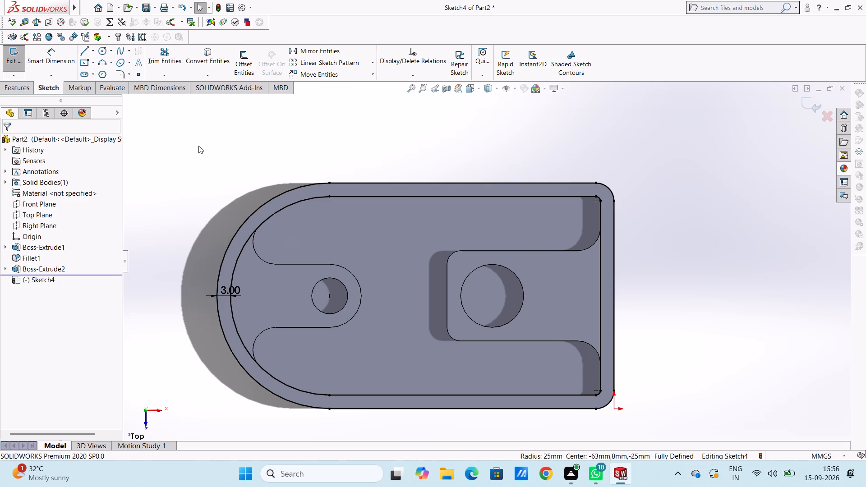
middle_drag(209, 145, 173, 132)
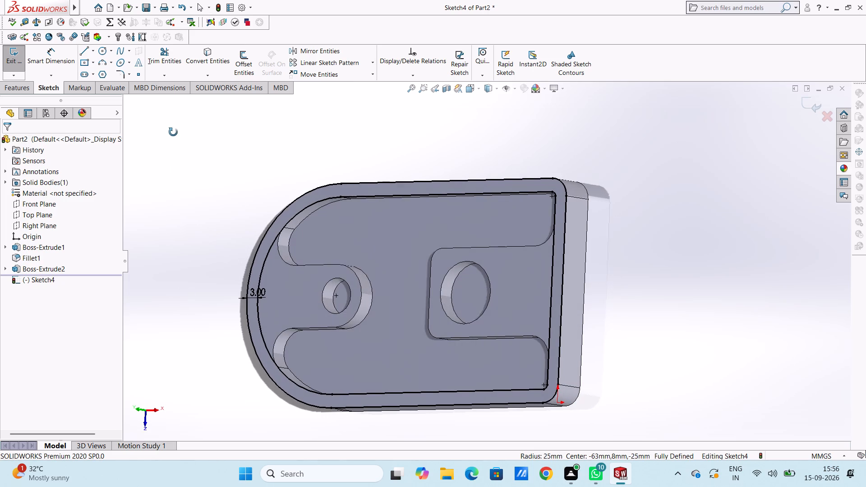
middle_drag(173, 132, 172, 132)
click(21, 85)
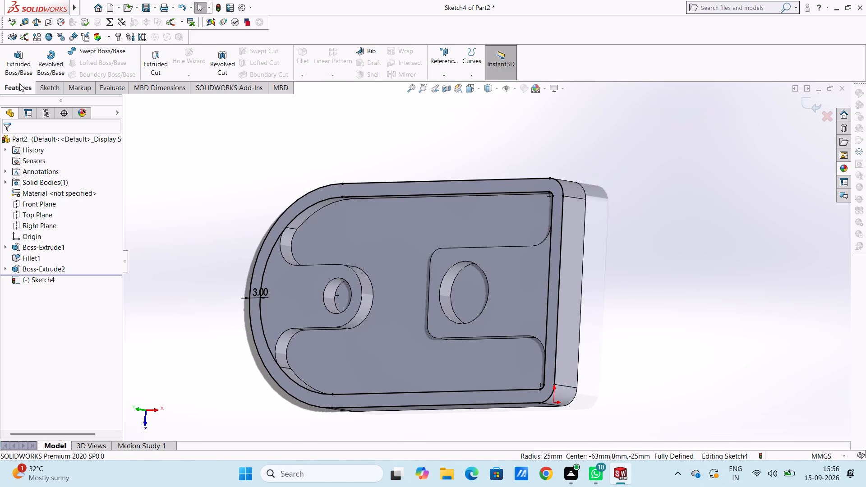
click(14, 57)
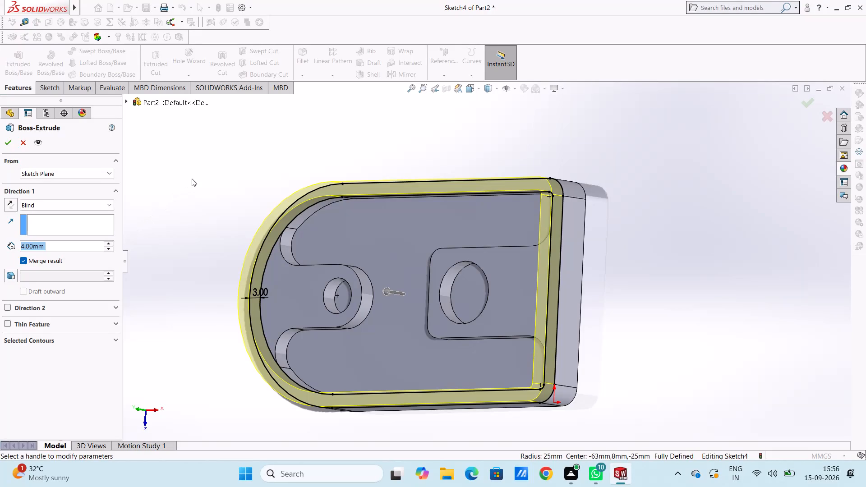
text(10)
key(Return)
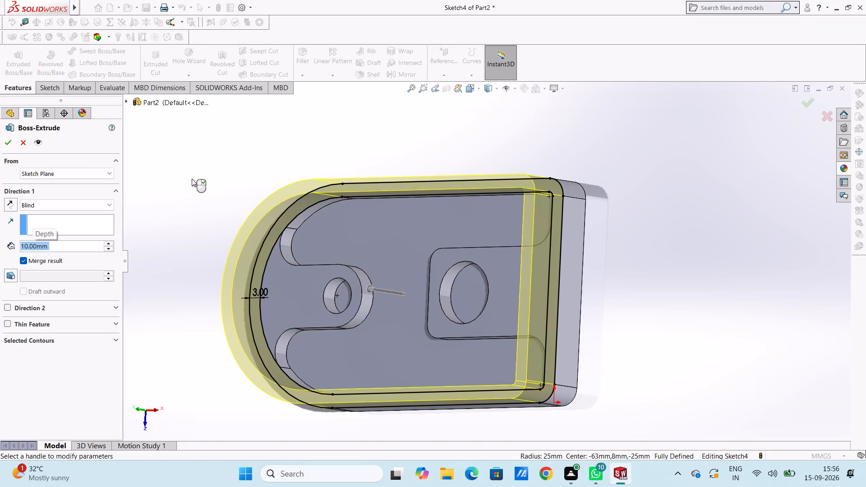
click(1, 142)
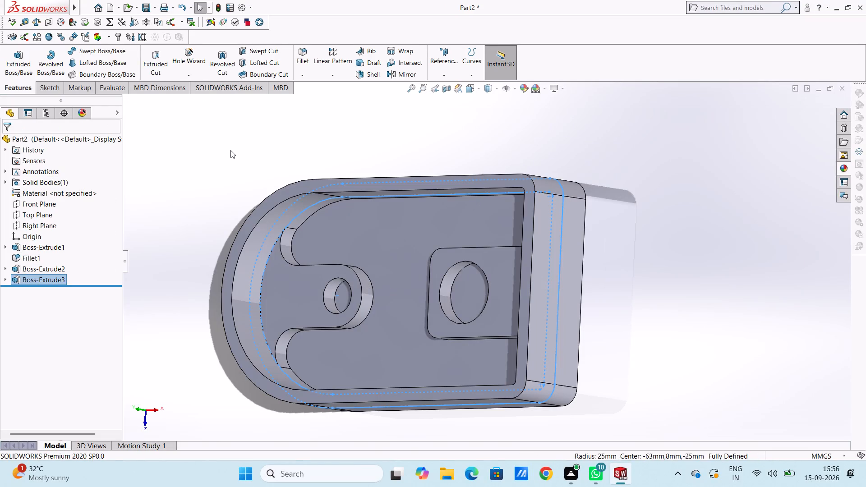
click(230, 150)
Examine the perimeter wall and the raised bosses inside it from several angles.
middle_drag(226, 157, 333, 141)
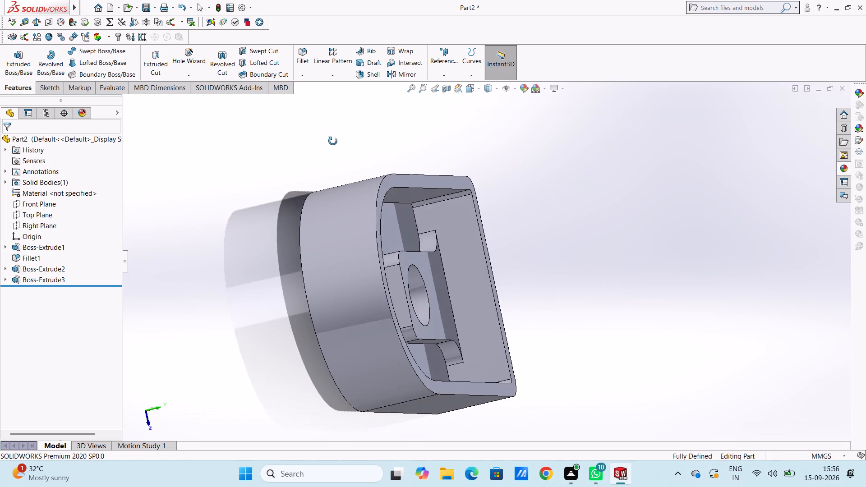
middle_drag(333, 141, 262, 194)
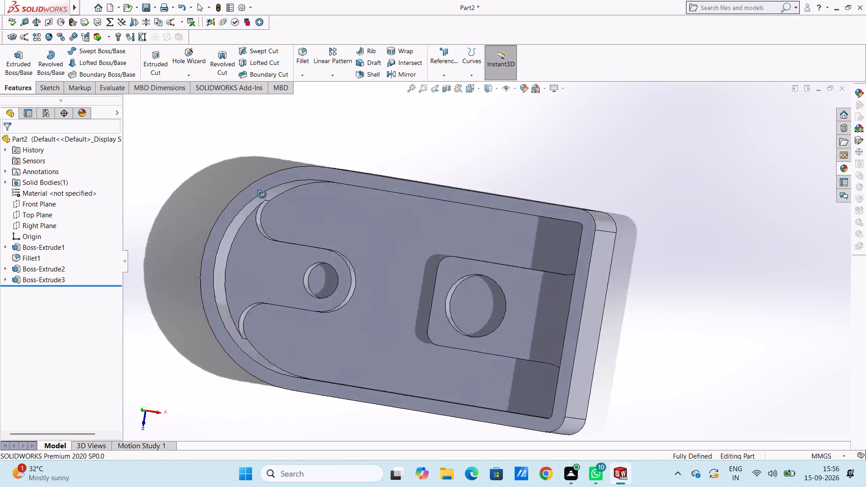
middle_drag(262, 194, 318, 163)
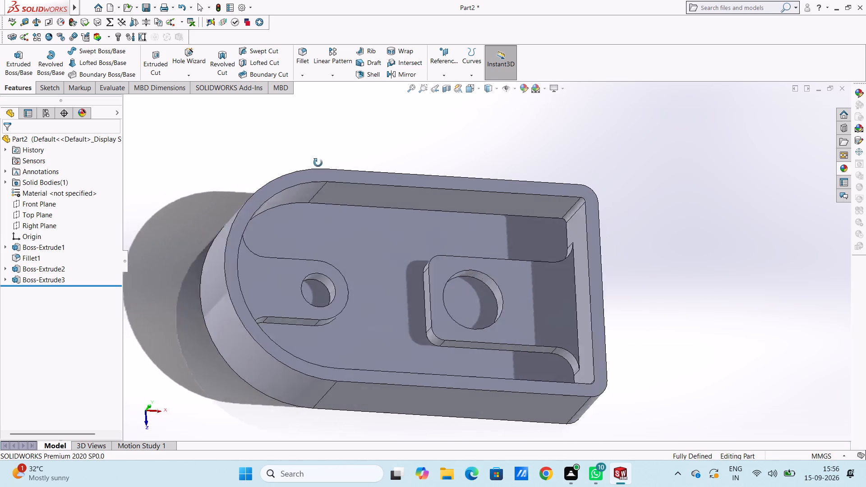
middle_drag(318, 163, 241, 224)
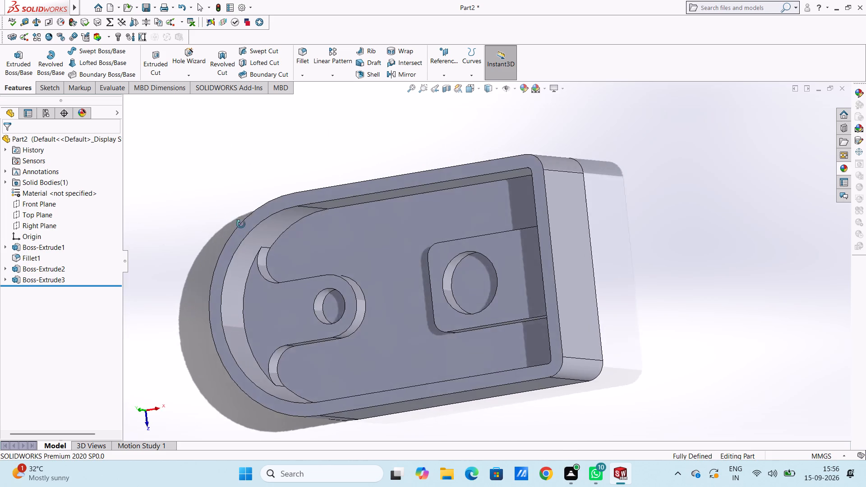
middle_drag(241, 224, 321, 194)
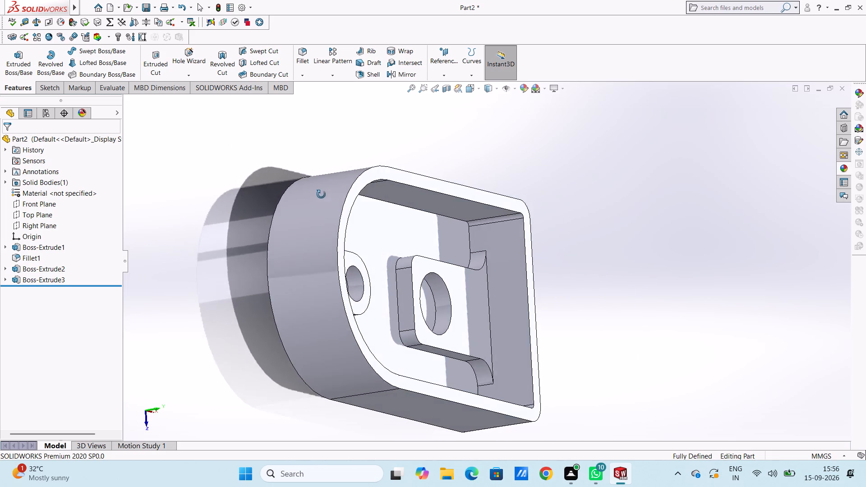
middle_drag(321, 194, 290, 221)
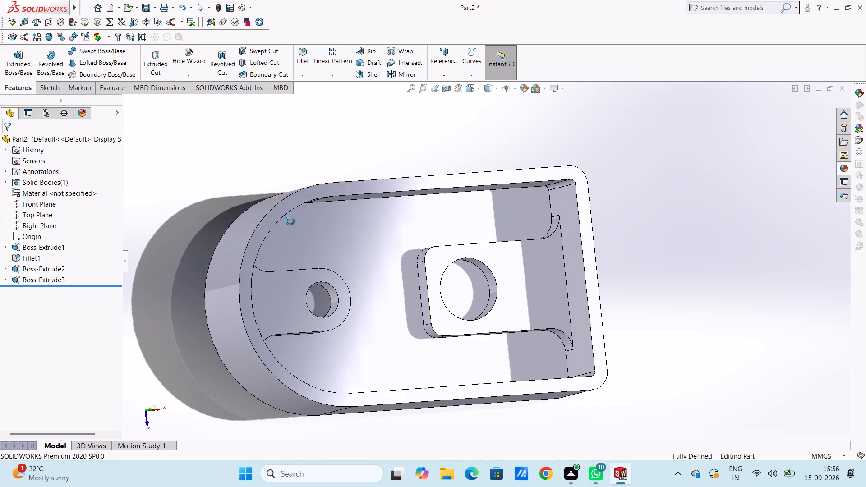
middle_drag(290, 221, 276, 232)
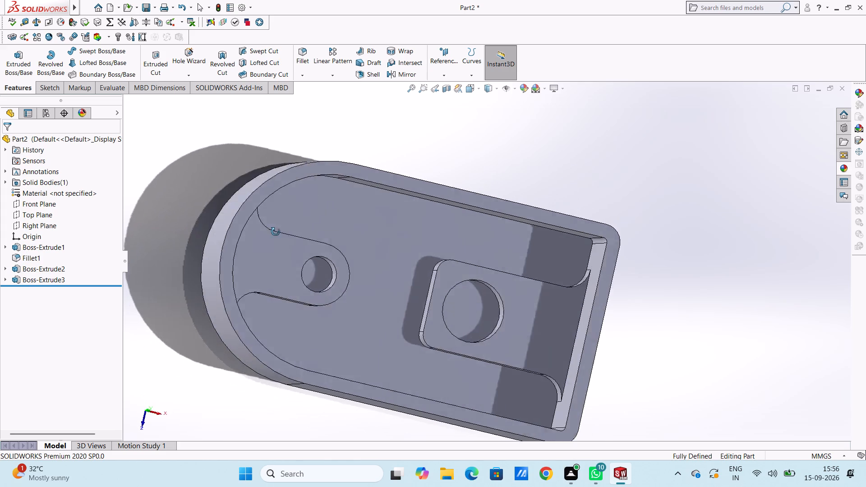
middle_drag(276, 232, 310, 243)
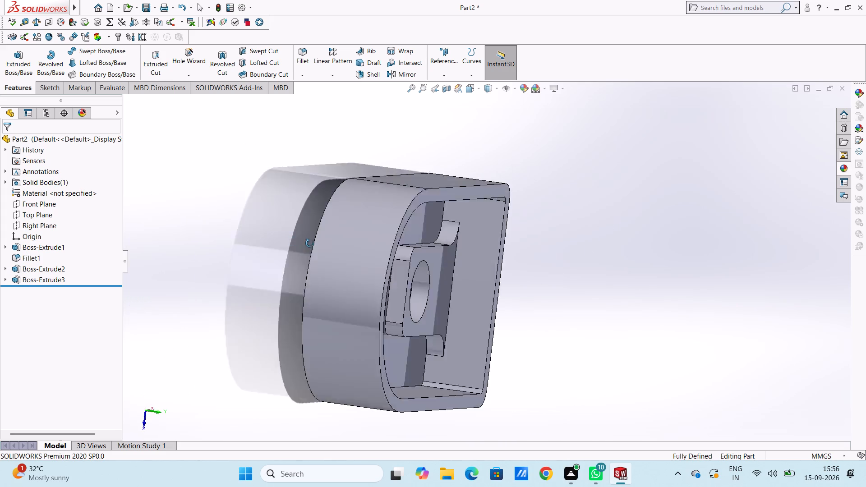
middle_drag(310, 243, 235, 181)
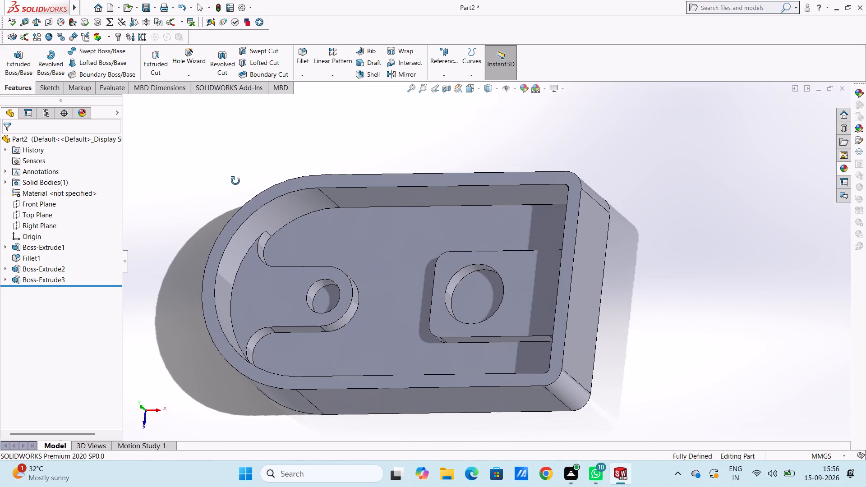
middle_drag(235, 181, 233, 177)
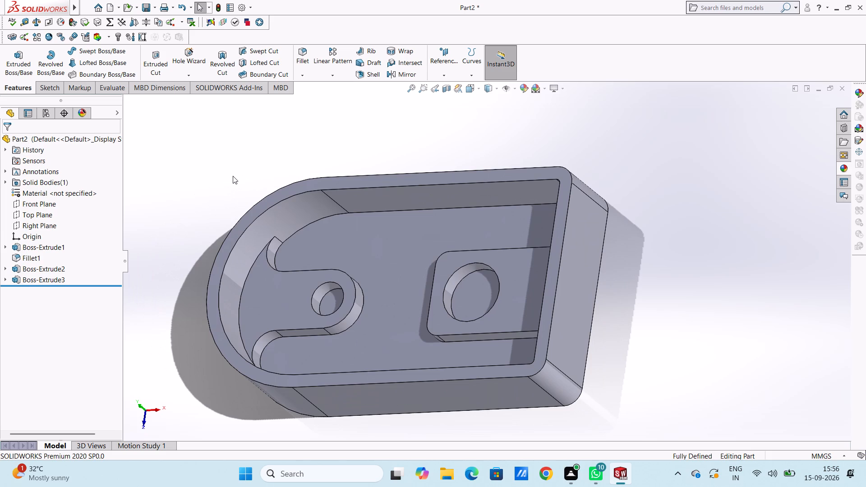
Start a new sketch on the top rim face of the perimeter wall, viewed from the top.
key(ctrl+5)
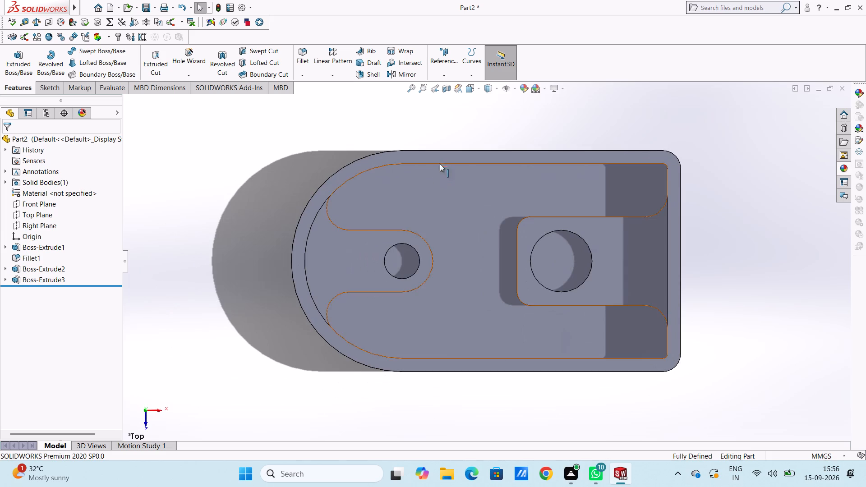
click(442, 156)
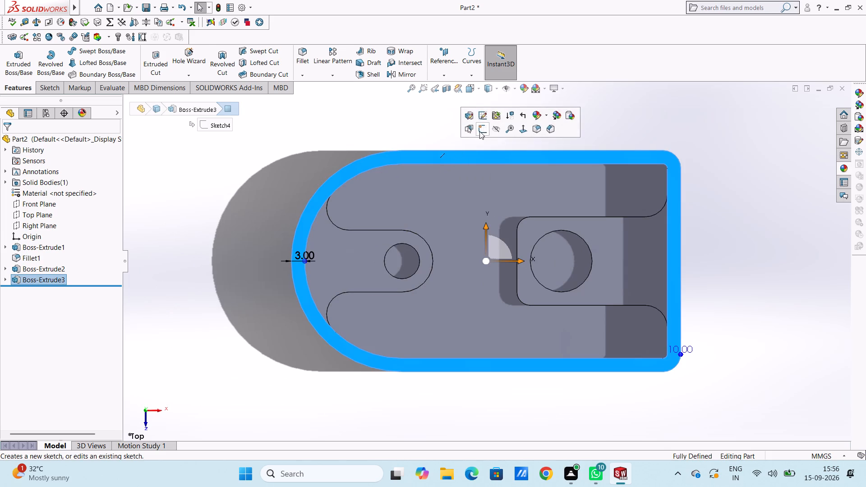
click(479, 131)
click(249, 188)
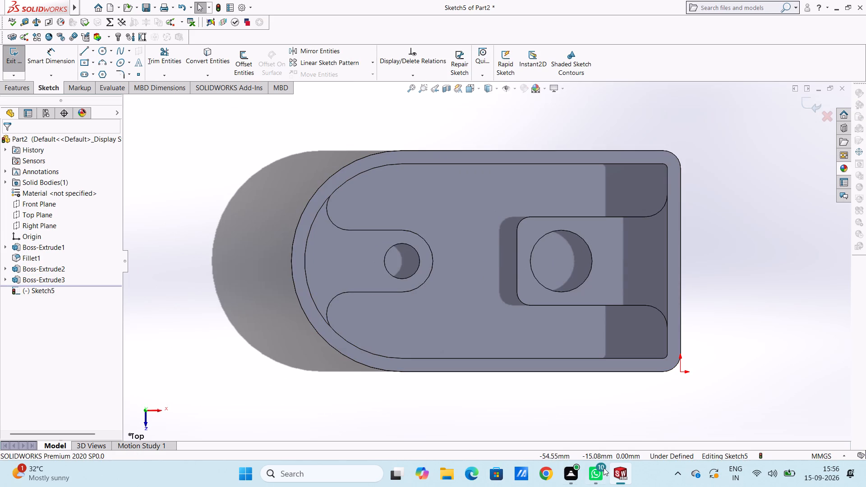
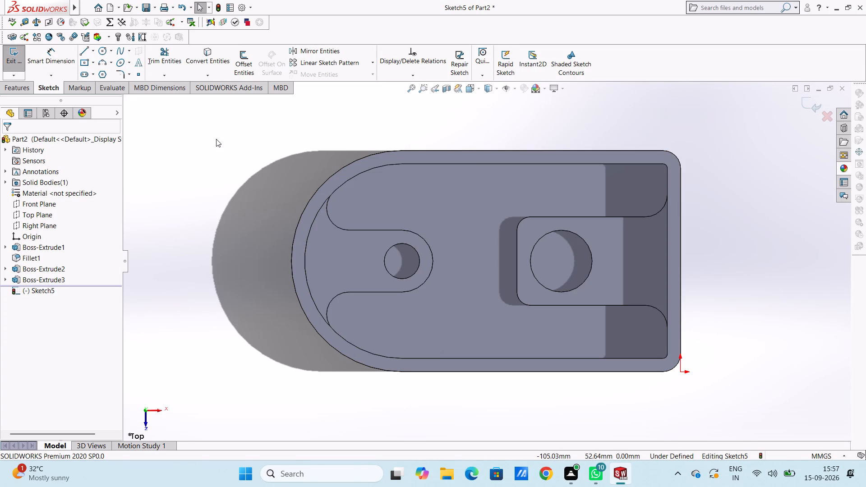
Sketch concentric circles of 3 mm and 1.5 mm radius on the upper long inner wall edge, about 41.5 mm from the straight end.
click(99, 50)
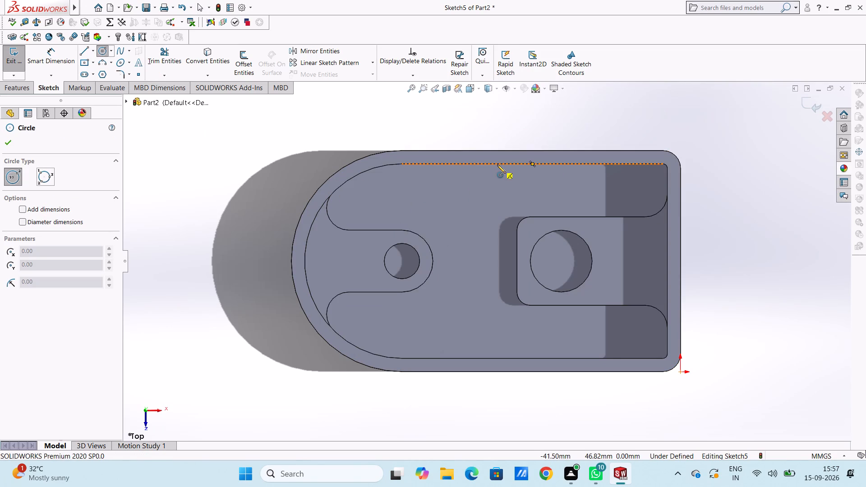
click(497, 163)
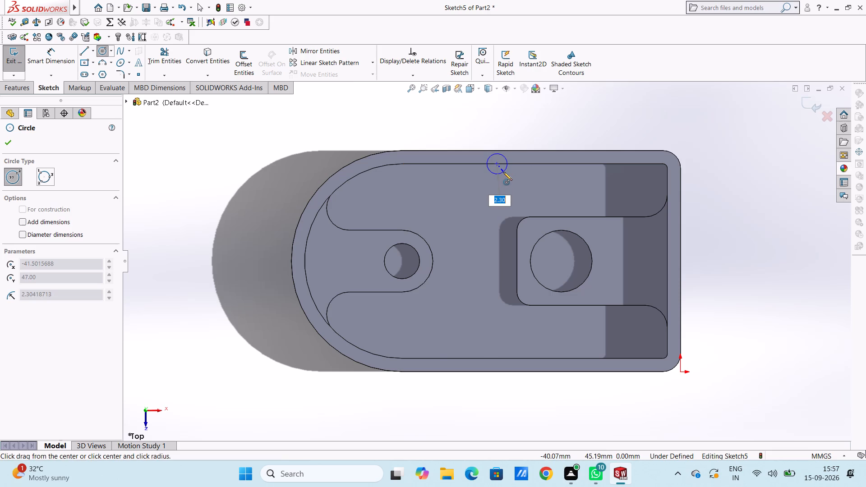
key(3)
key(Return)
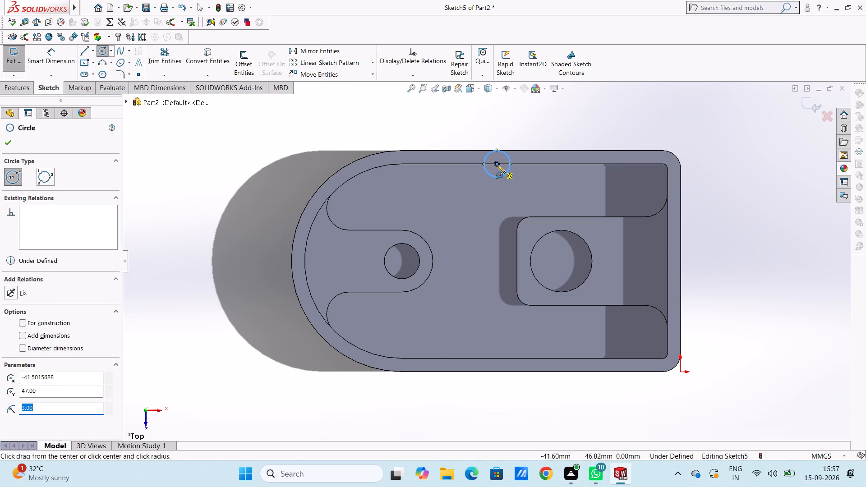
click(497, 164)
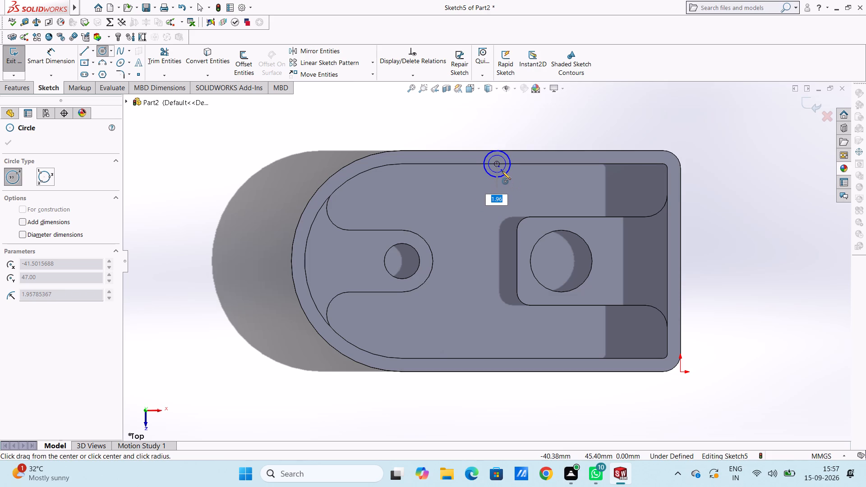
text(1.5)
key(Return)
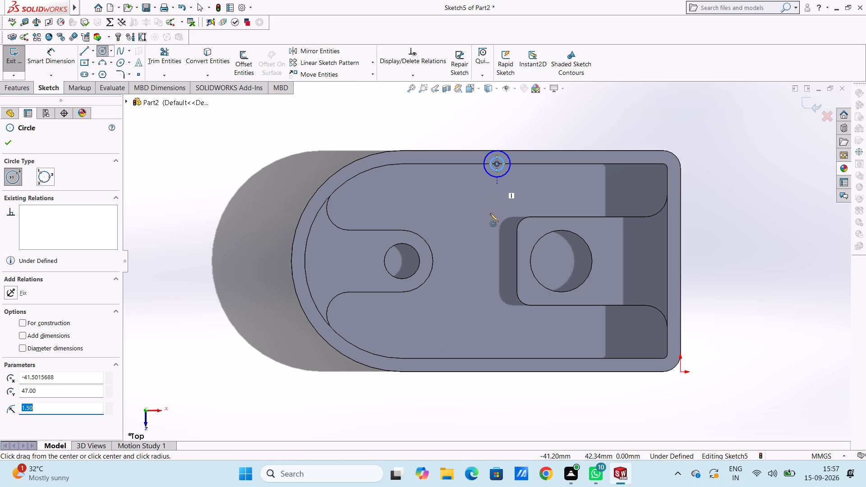
Sketch concentric circles of 1.5 mm and 3 mm radius on the lower long inner wall edge, vertically aligned with the upper pair.
click(497, 358)
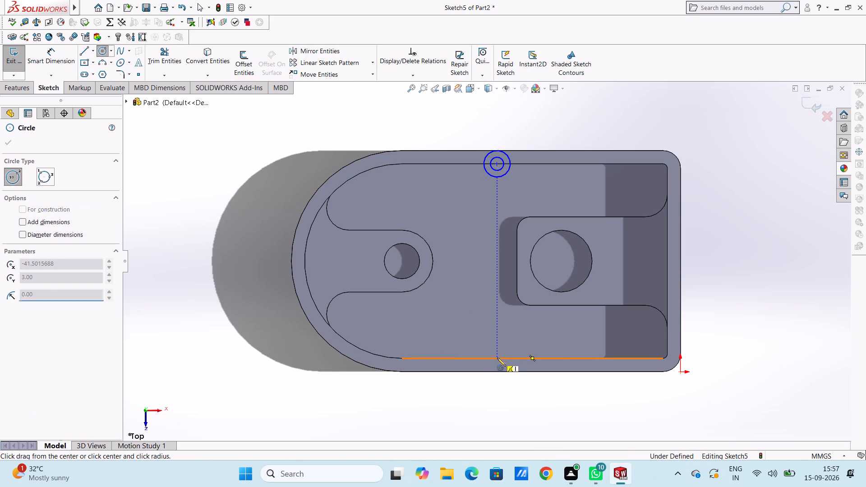
text(1.5)
key(Return)
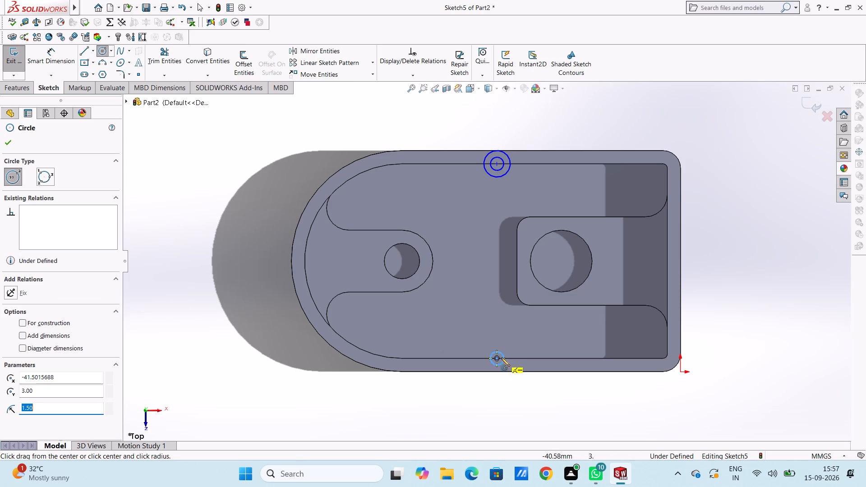
click(497, 358)
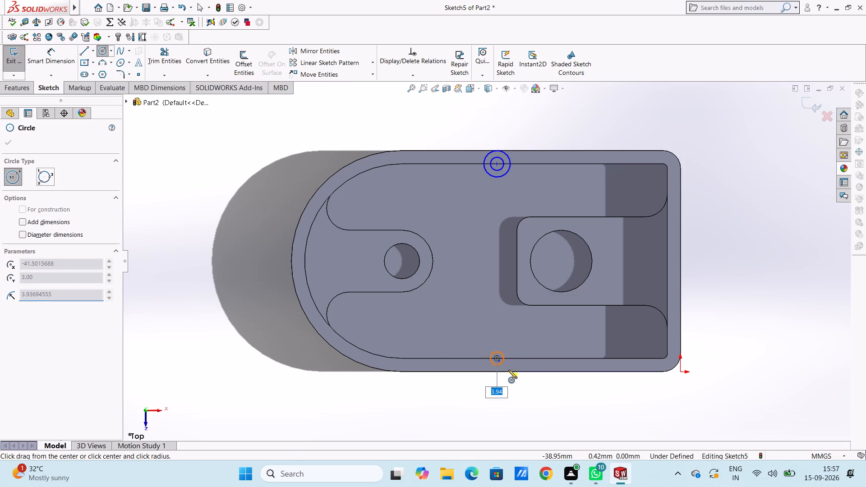
key(3)
key(Return)
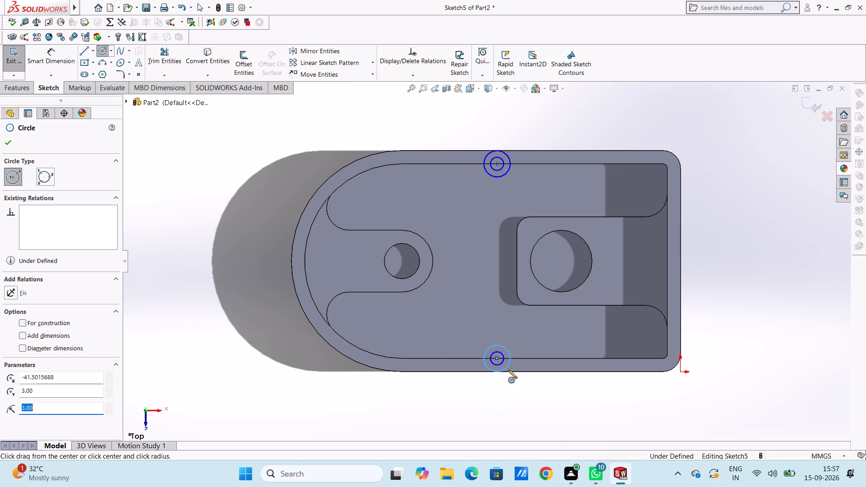
Sketch concentric circles of 1.5 mm and 3 mm radius at the midpoint of the straight end's inner wall edge.
click(666, 261)
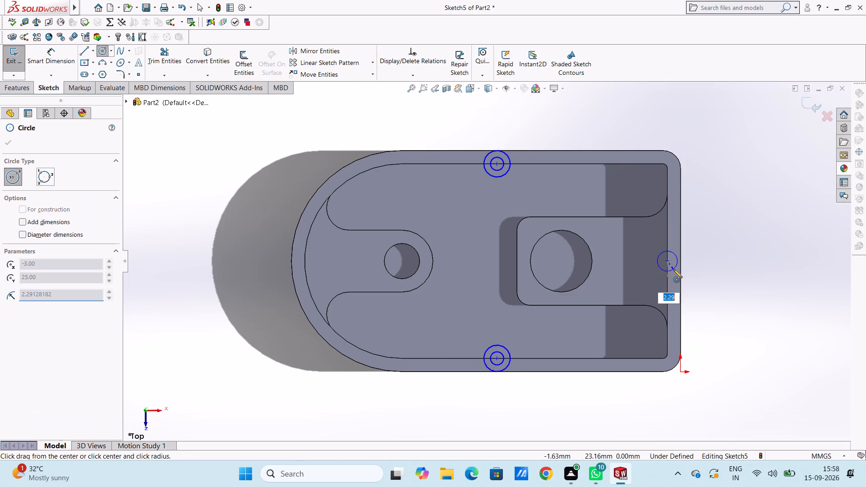
text(1.5)
key(Return)
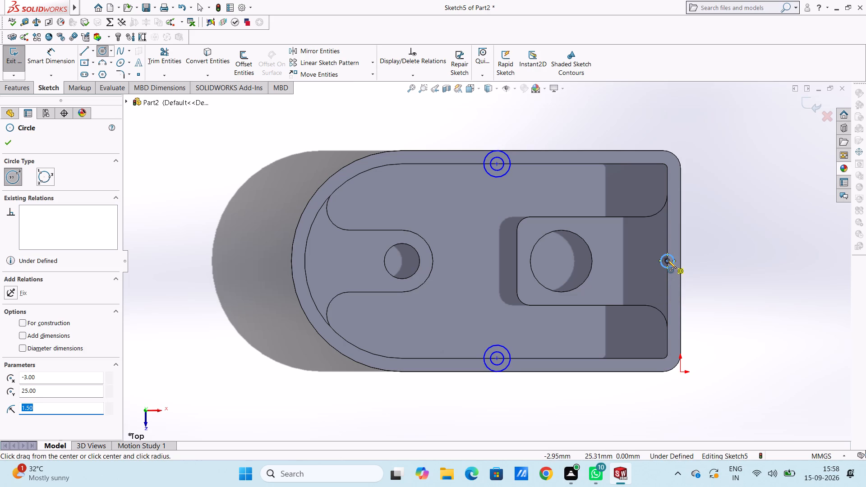
click(668, 260)
key(3)
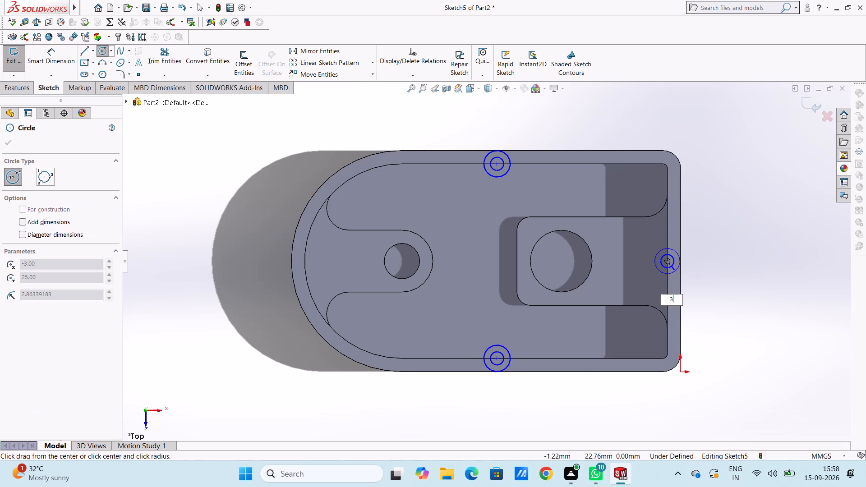
key(Return)
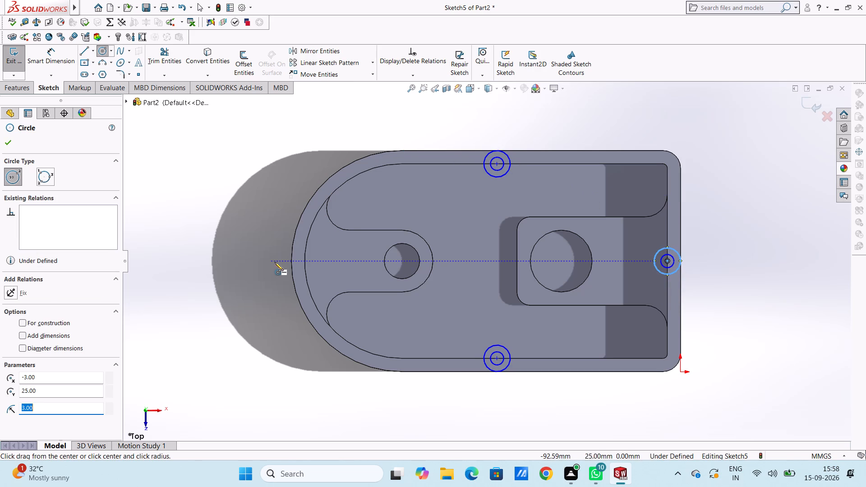
Sketch concentric circles of 1.5 mm and 3 mm radius on the rounded end's inner wall edge, level with the hole centres.
click(303, 260)
text(1.5)
key(Return)
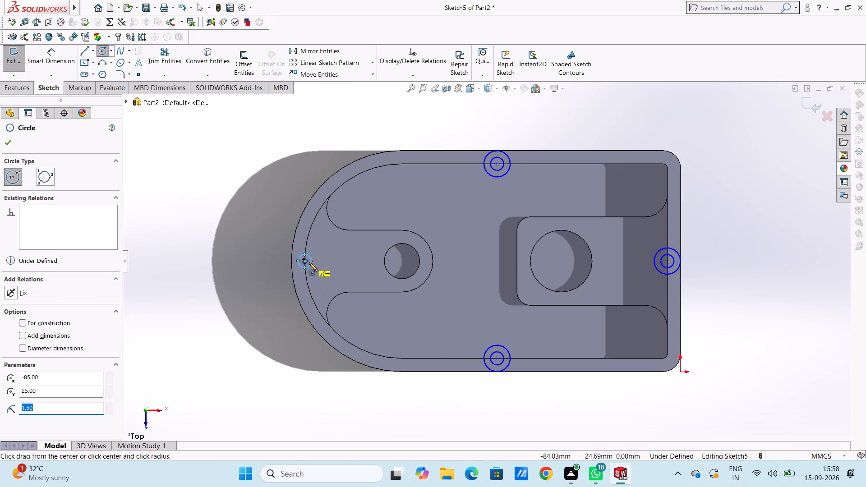
click(305, 261)
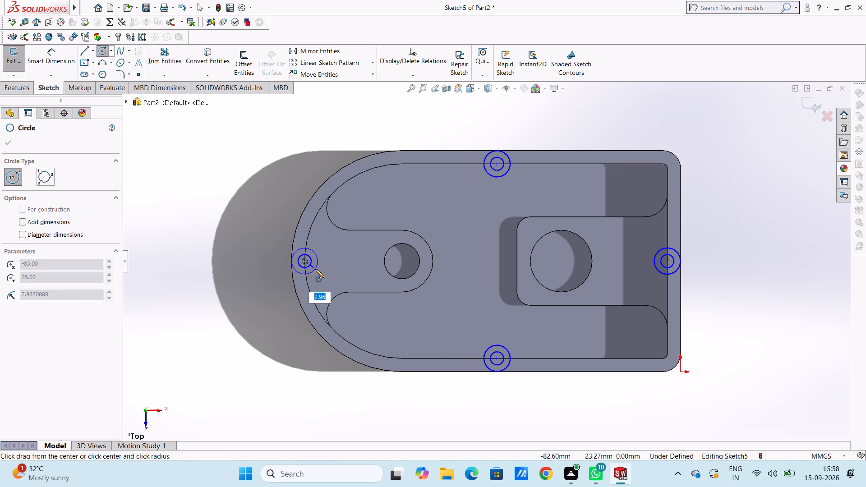
key(3)
key(Return)
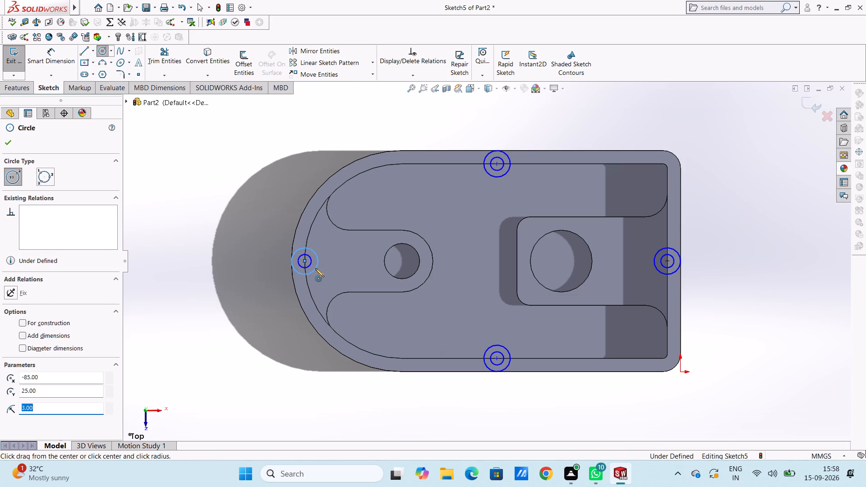
key(Escape)
key(Escape)
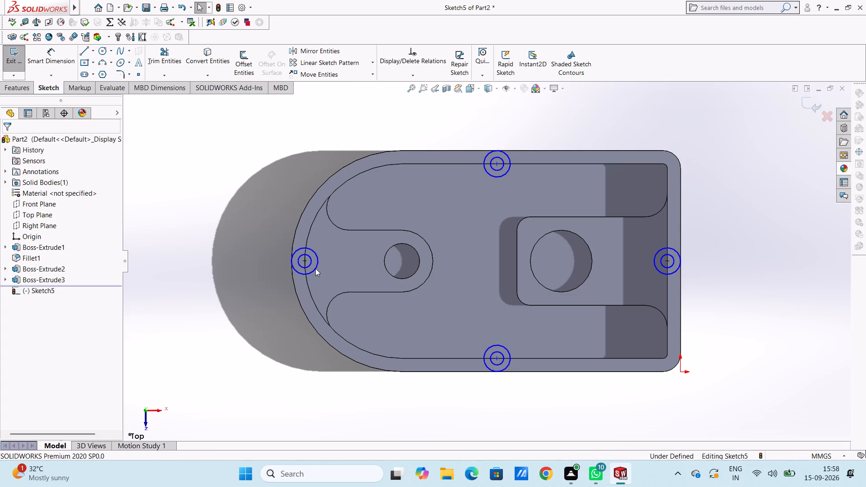
Dimension the diameters of the outer and inner circles on the upper long wall edge.
click(61, 58)
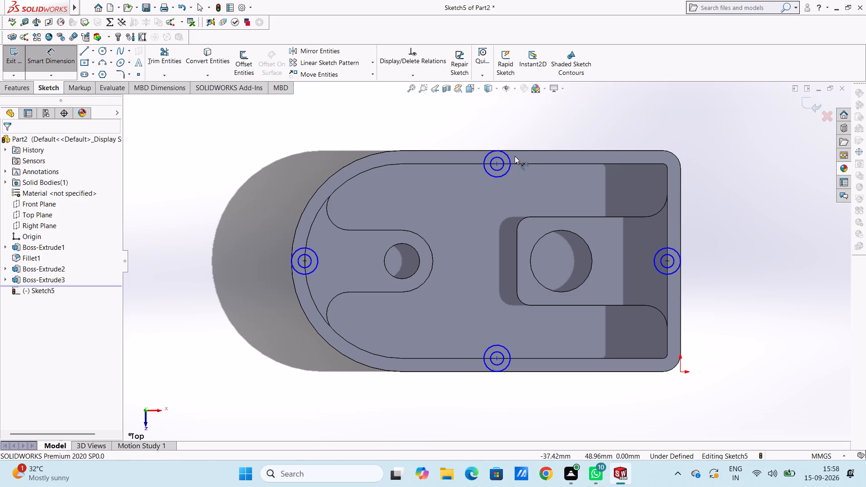
click(512, 159)
click(630, 112)
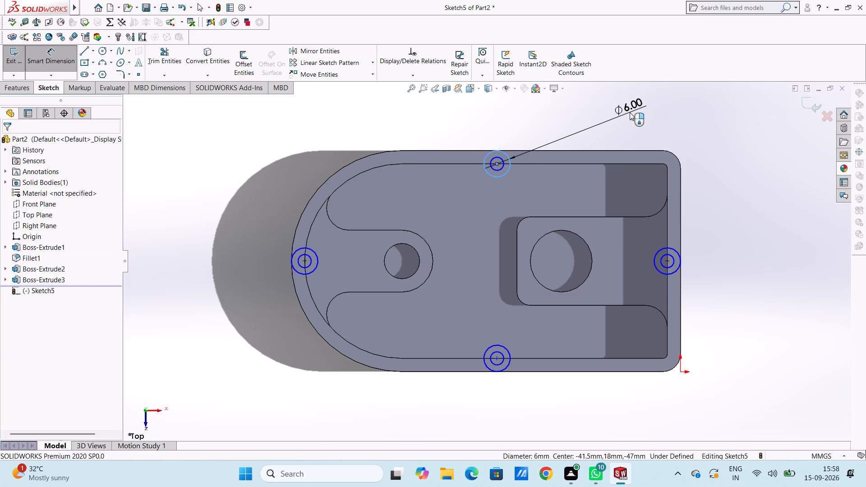
key(Return)
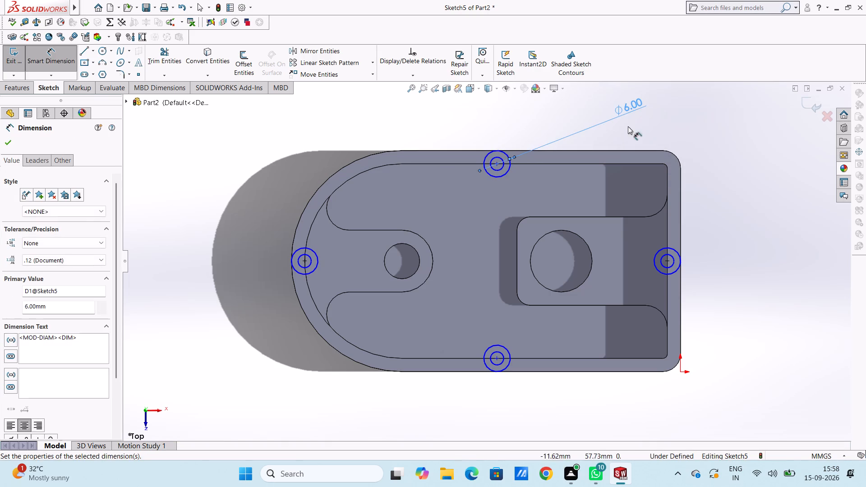
click(627, 137)
click(501, 159)
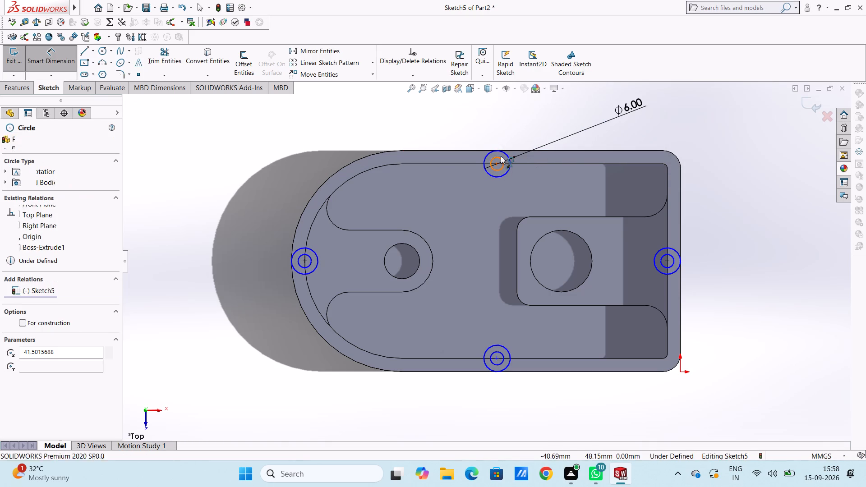
click(585, 110)
key(Return)
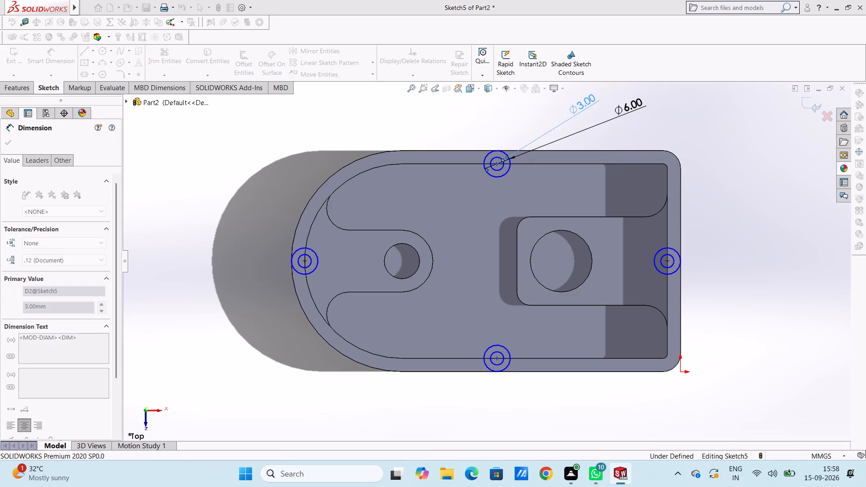
click(454, 311)
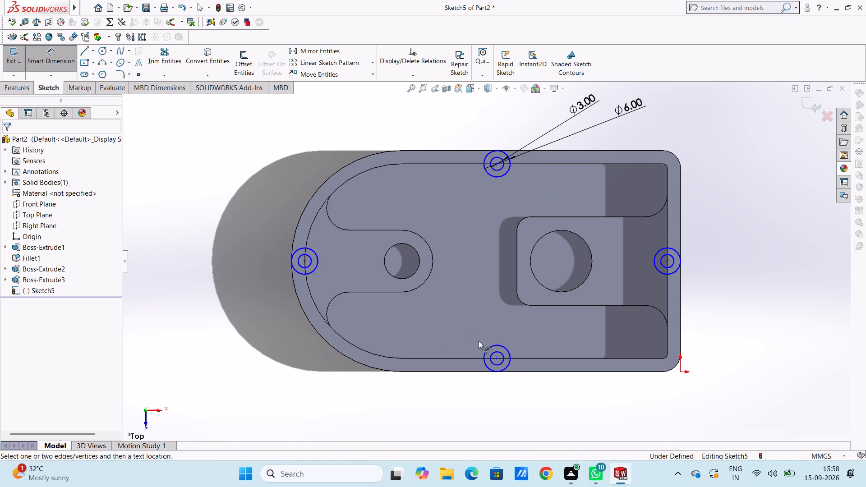
Dimension the diameters of the inner and outer circles on the lower long wall edge.
click(497, 350)
click(413, 400)
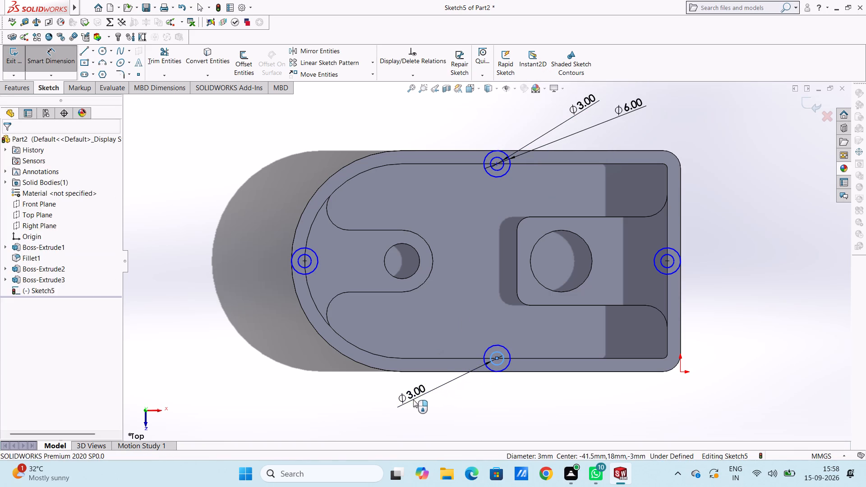
key(Return)
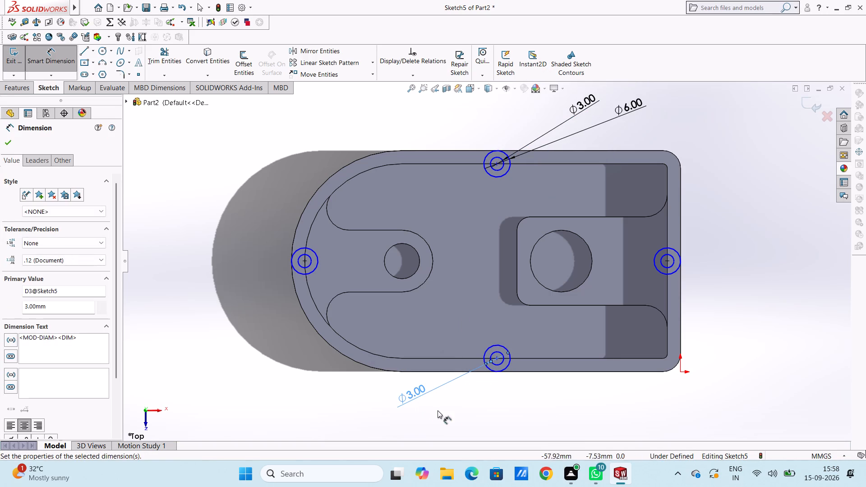
click(455, 407)
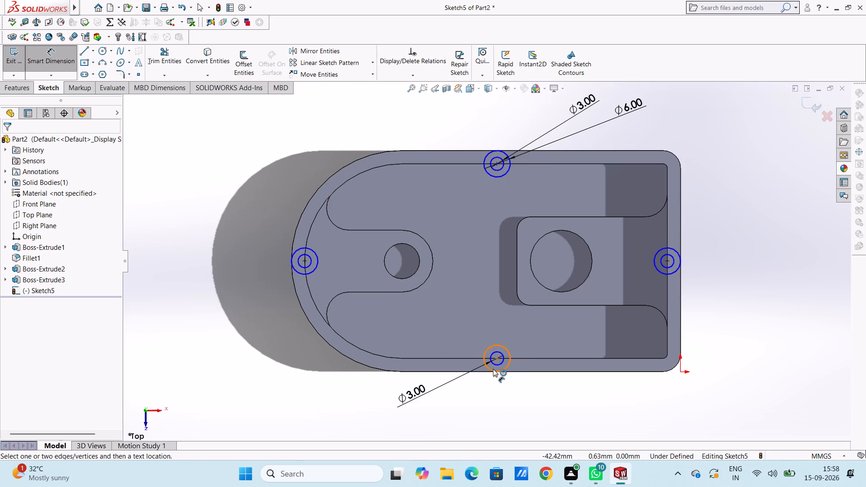
click(493, 369)
click(391, 416)
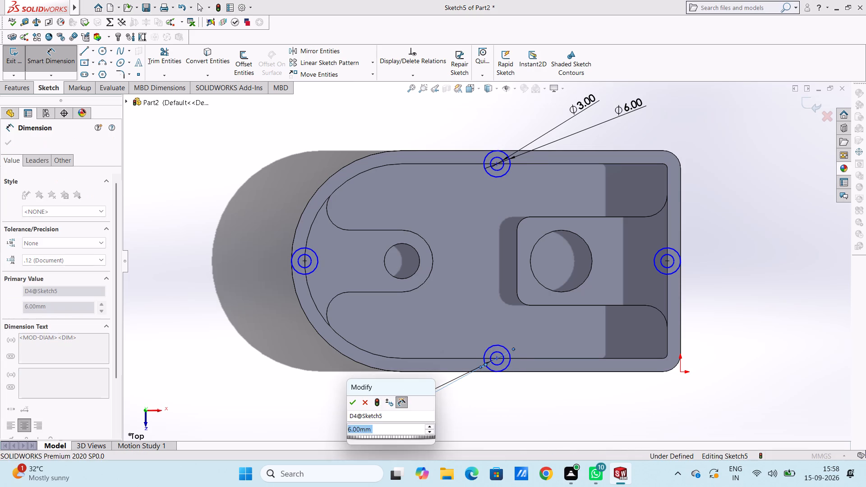
key(Return)
click(473, 412)
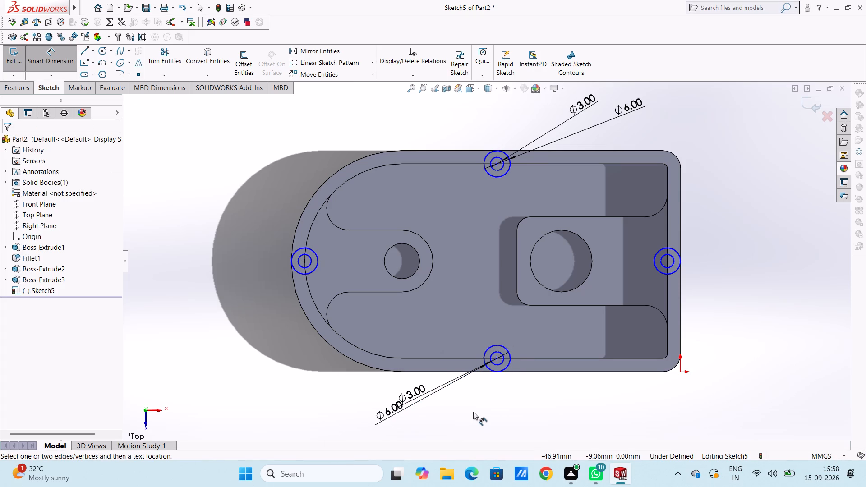
click(497, 163)
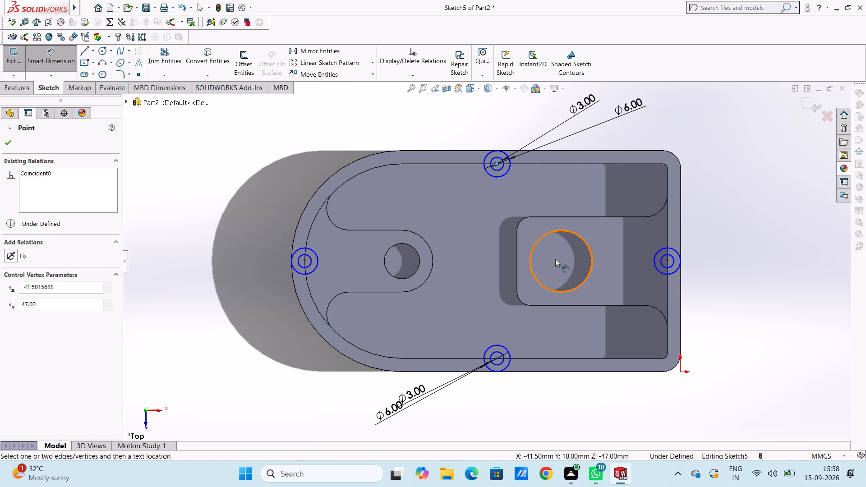
key(Escape)
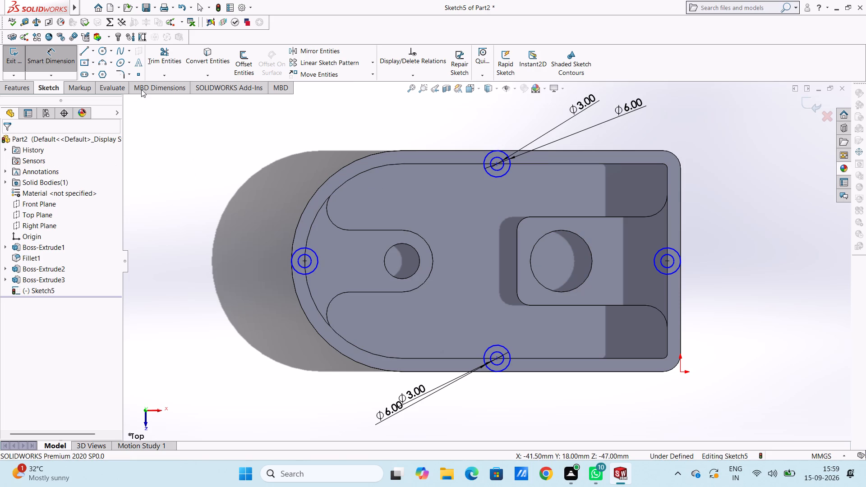
Sketch a horizontal line from the small hole's centre to the large hole's centre.
click(83, 50)
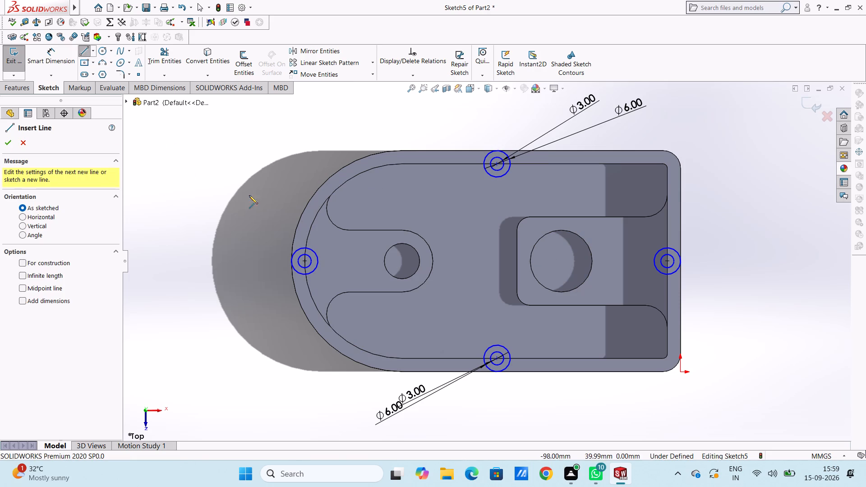
click(403, 261)
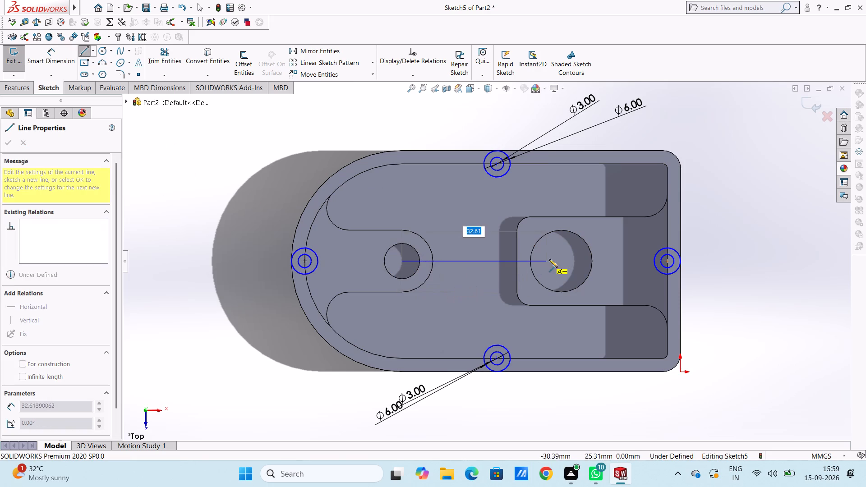
click(561, 260)
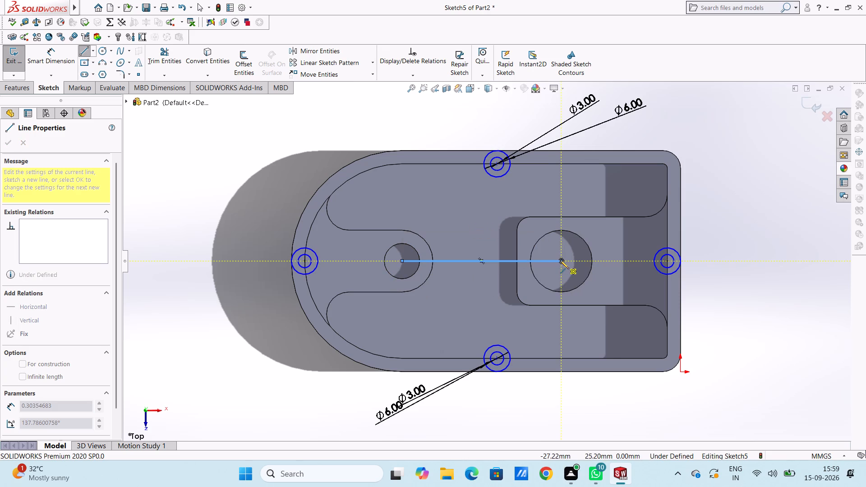
key(Escape)
key(Escape)
key(Escape)
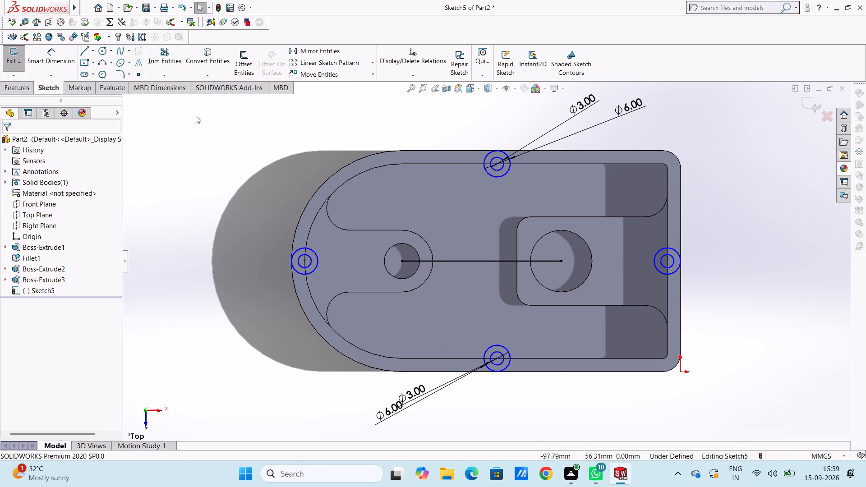
Dimension the upper long wall edge's circle centre 14 mm horizontally from the large hole's centre.
click(59, 58)
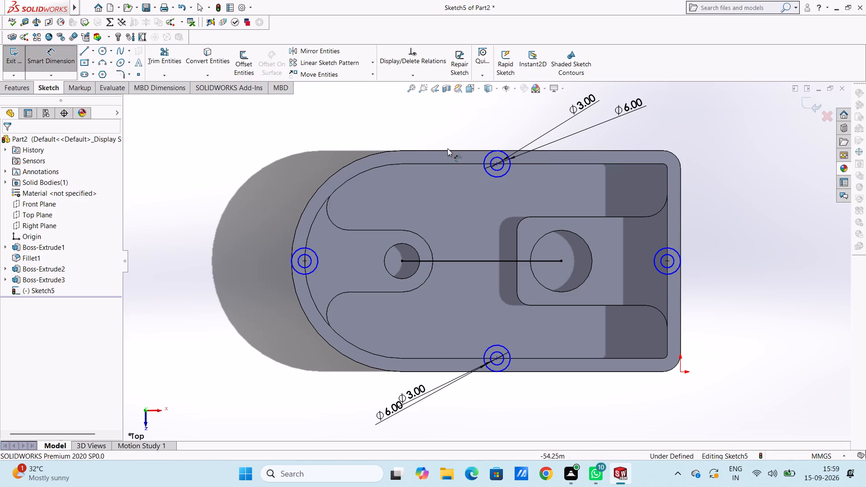
click(497, 163)
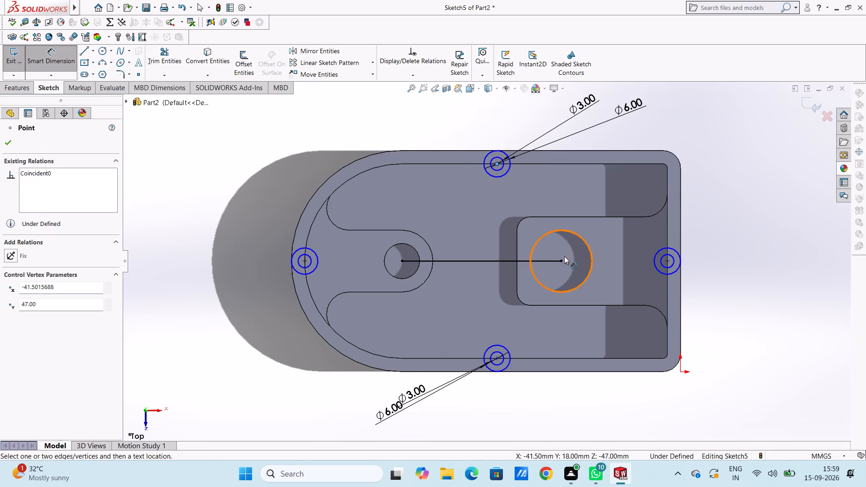
click(561, 260)
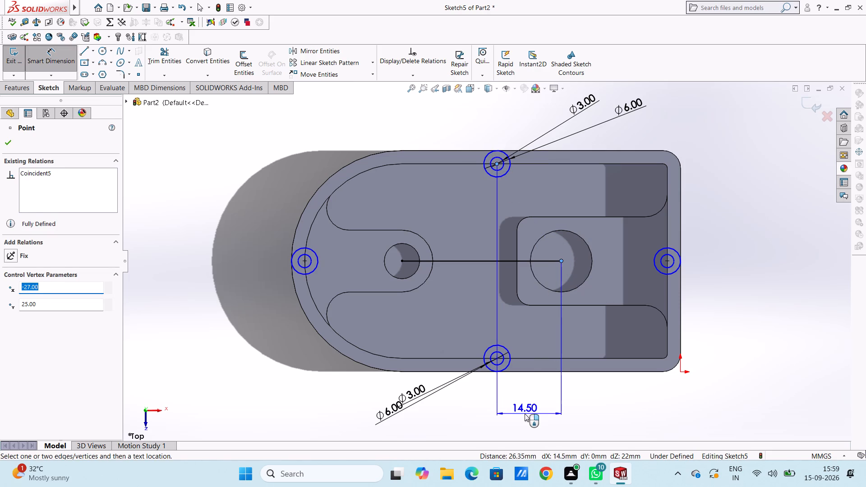
click(535, 392)
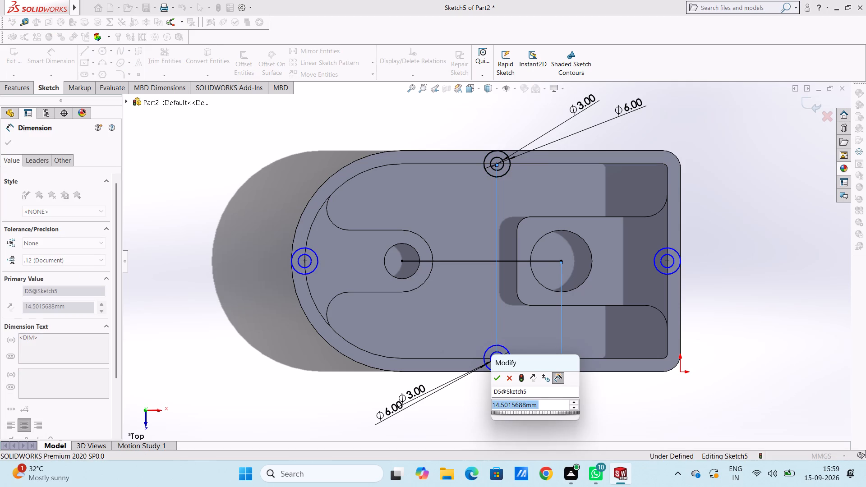
text(14)
key(Return)
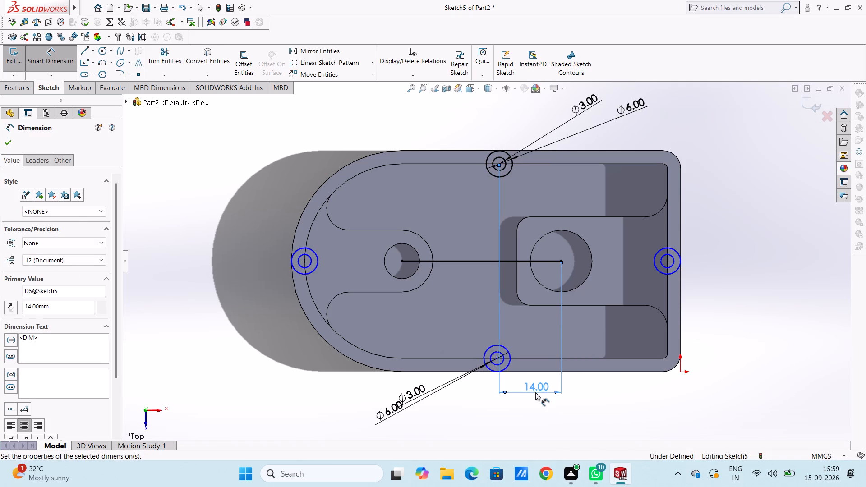
click(533, 407)
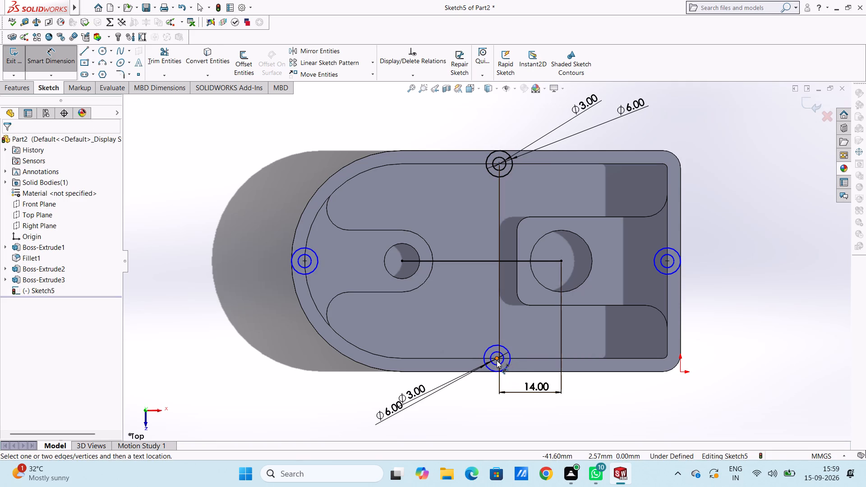
Dimension the lower long wall edge's circle centre 14 mm horizontally from the large hole's centre.
click(497, 360)
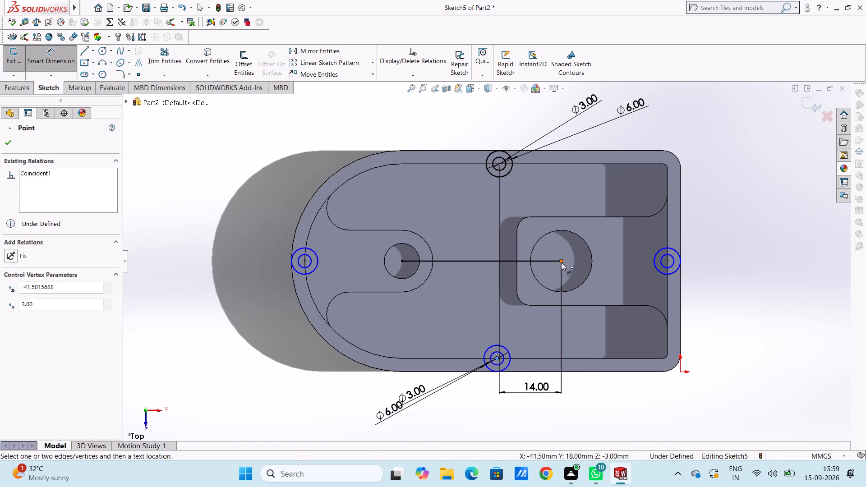
click(562, 262)
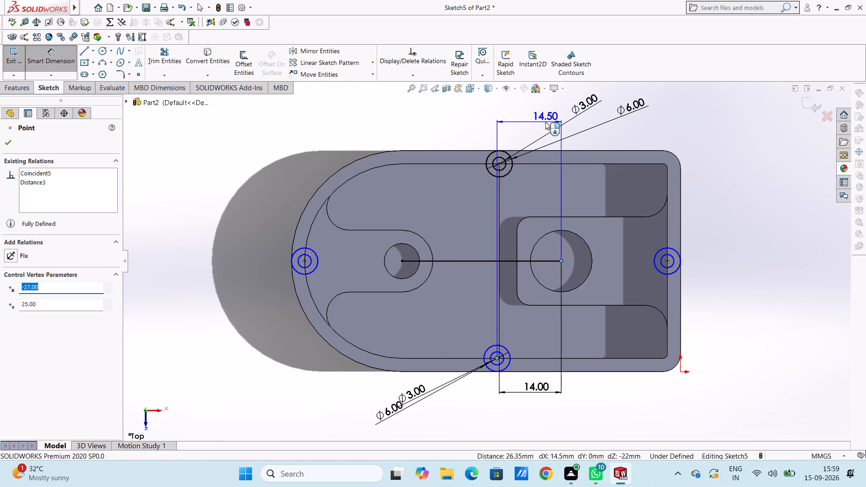
click(546, 116)
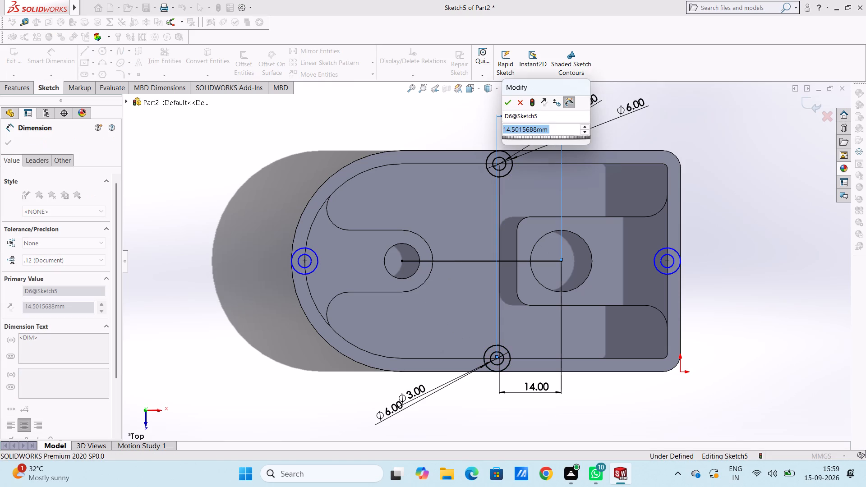
text(14)
key(Return)
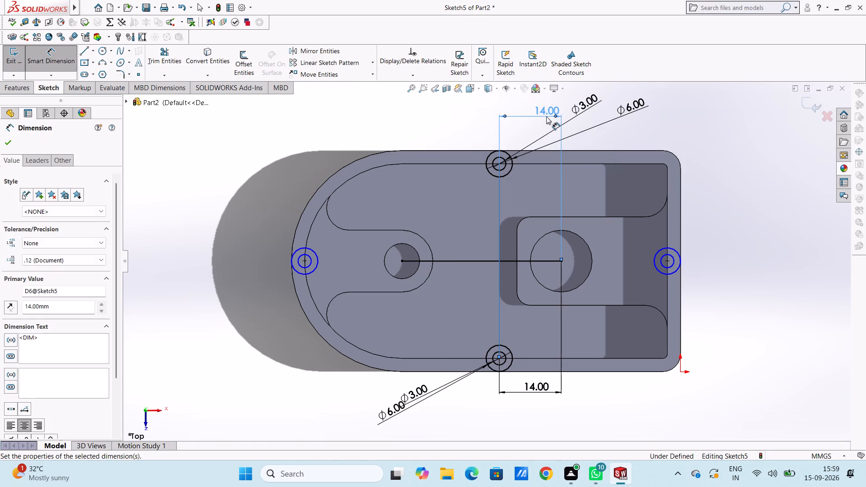
click(703, 108)
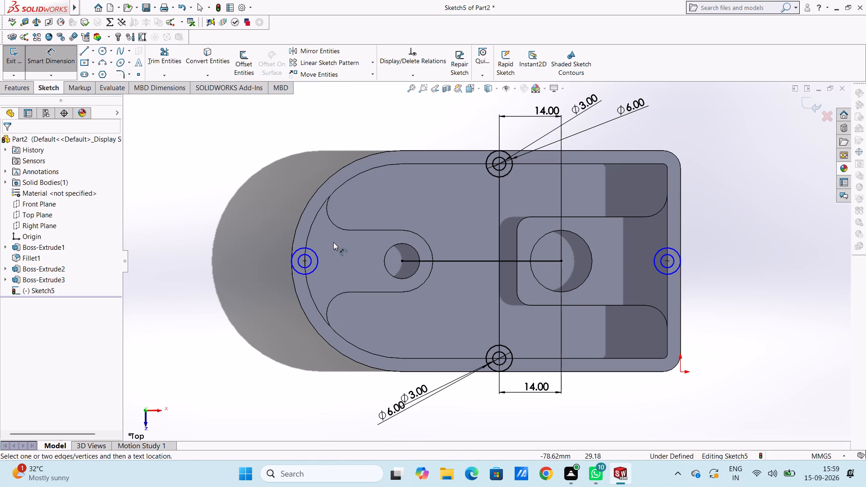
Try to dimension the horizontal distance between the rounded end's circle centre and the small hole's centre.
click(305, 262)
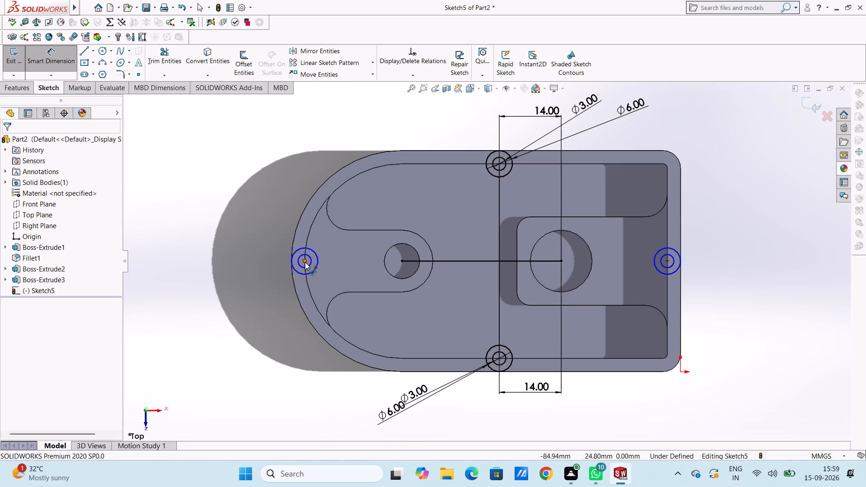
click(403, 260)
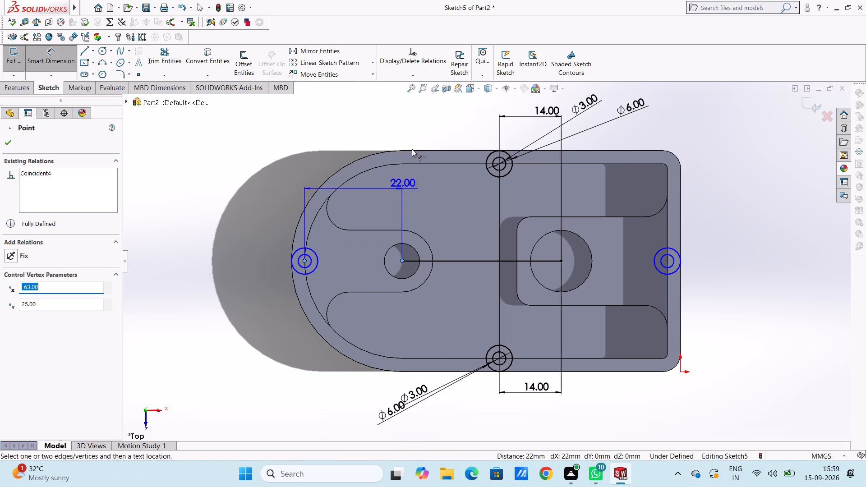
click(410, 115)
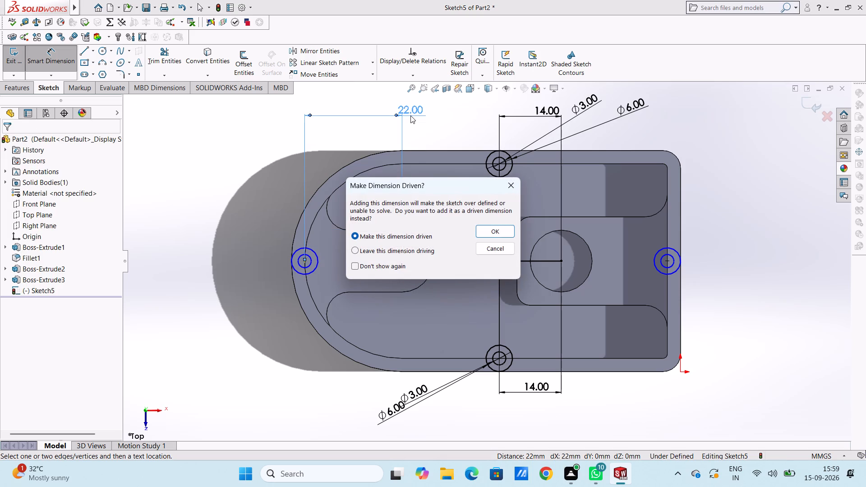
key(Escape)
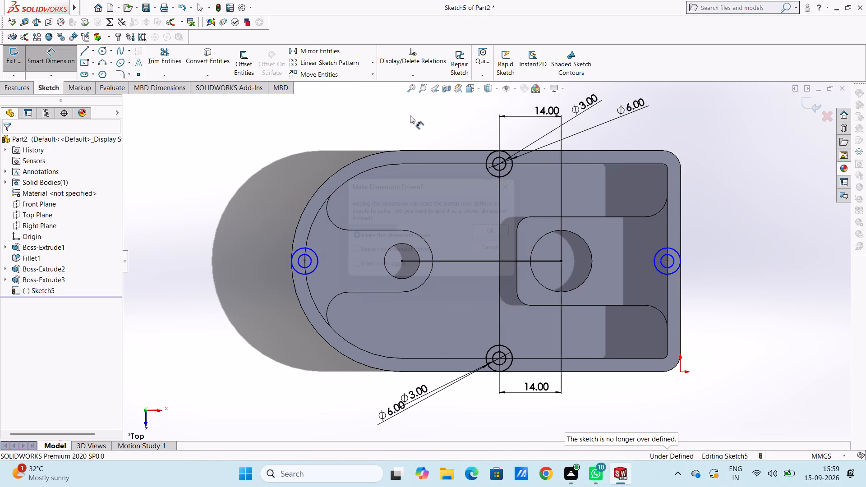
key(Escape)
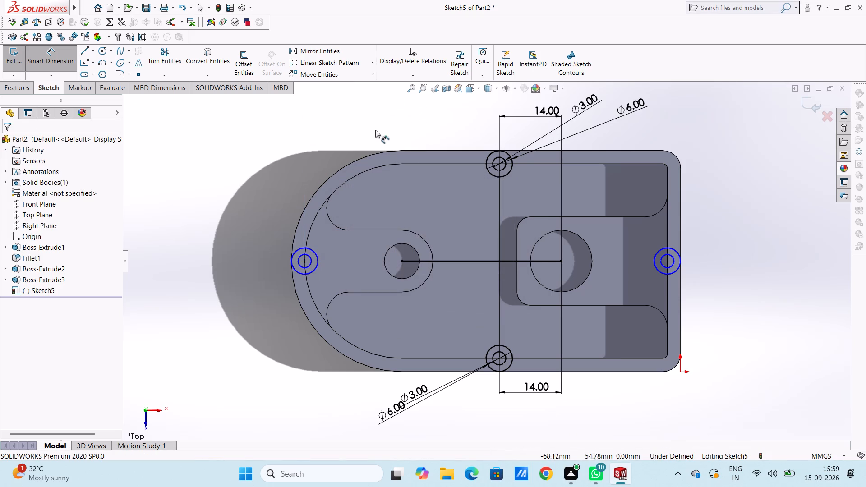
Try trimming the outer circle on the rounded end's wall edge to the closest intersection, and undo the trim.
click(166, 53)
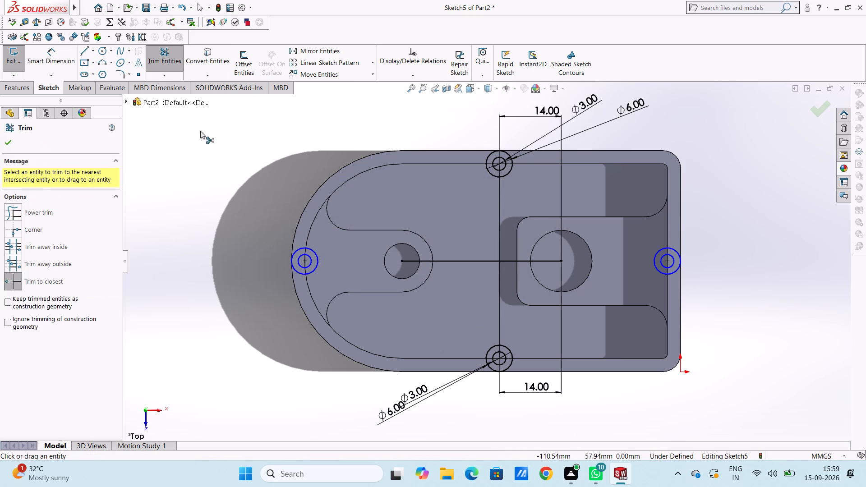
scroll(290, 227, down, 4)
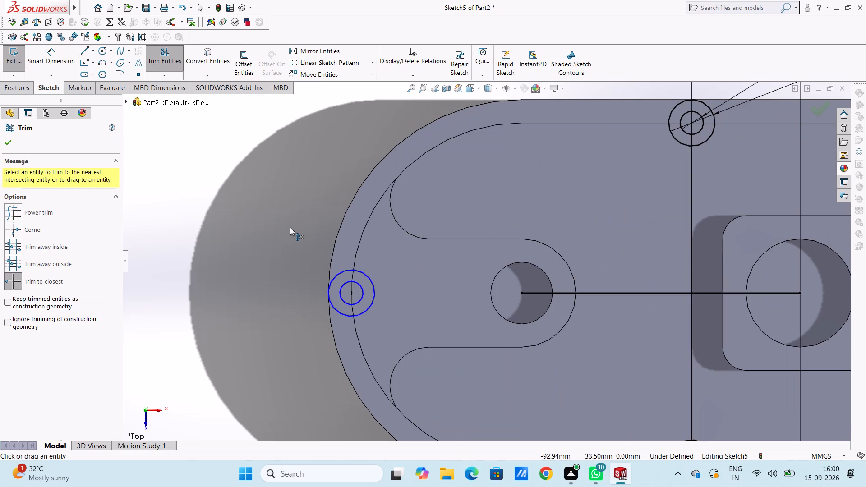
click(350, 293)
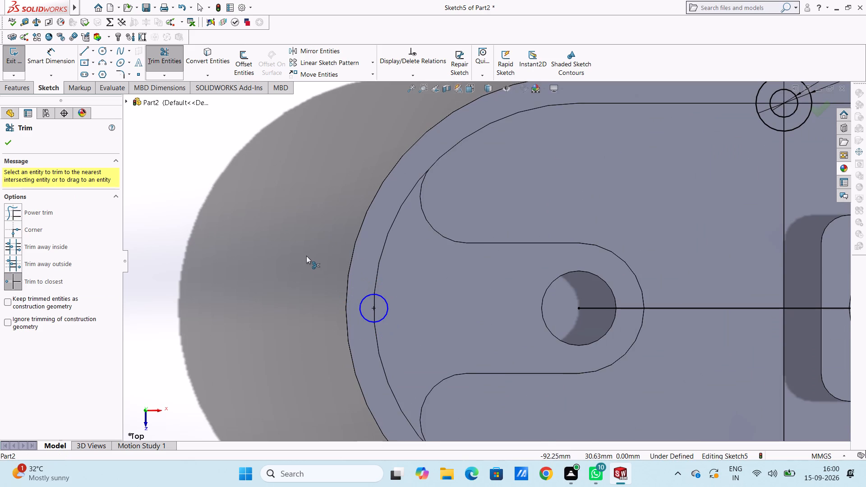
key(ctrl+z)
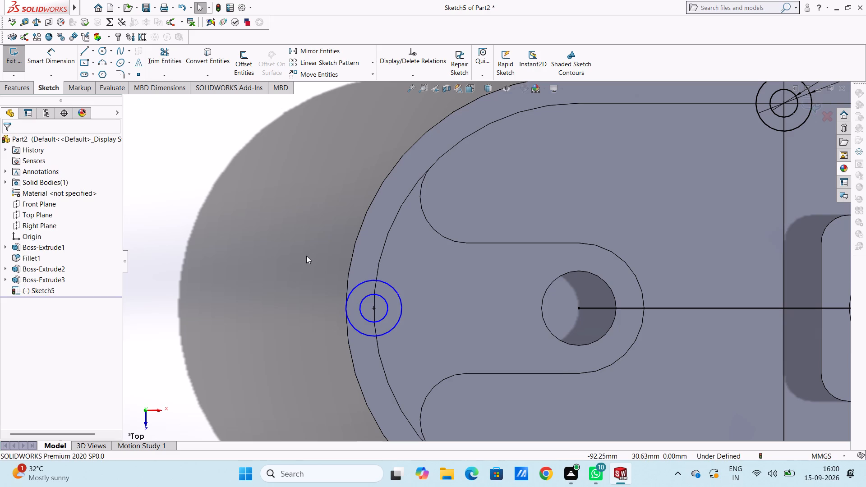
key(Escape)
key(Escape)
Sketch a horizontal line across the outer circle on the upper long wall edge, through its centre.
scroll(306, 256, down, 2)
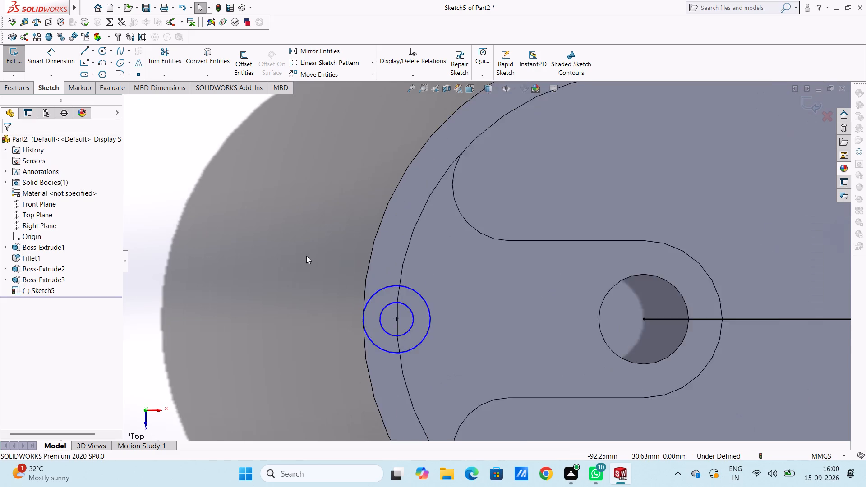
scroll(306, 256, up, 7)
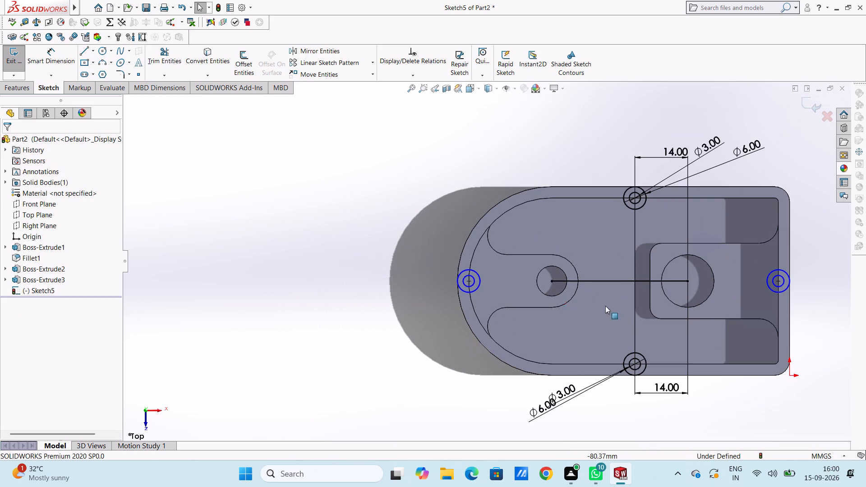
scroll(742, 224, up, 2)
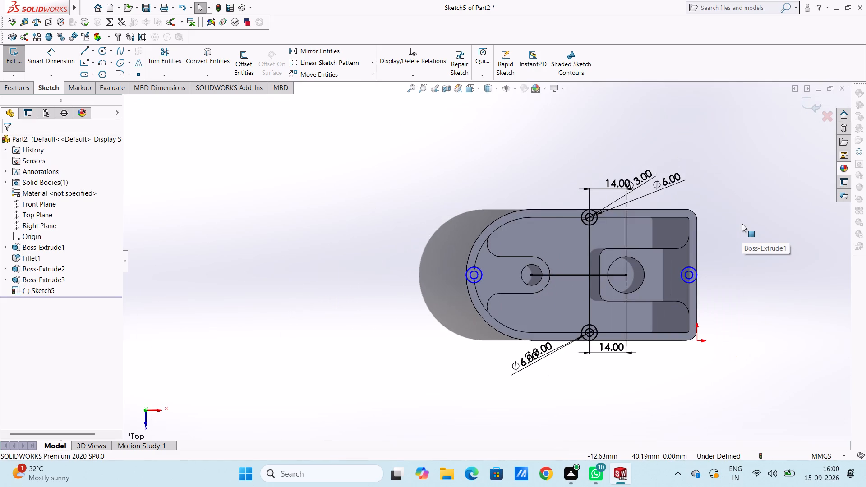
scroll(742, 224, down, 3)
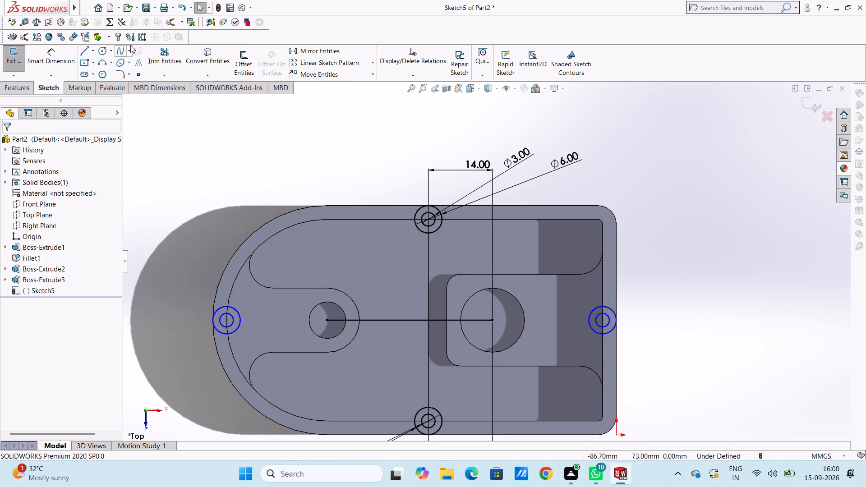
click(83, 51)
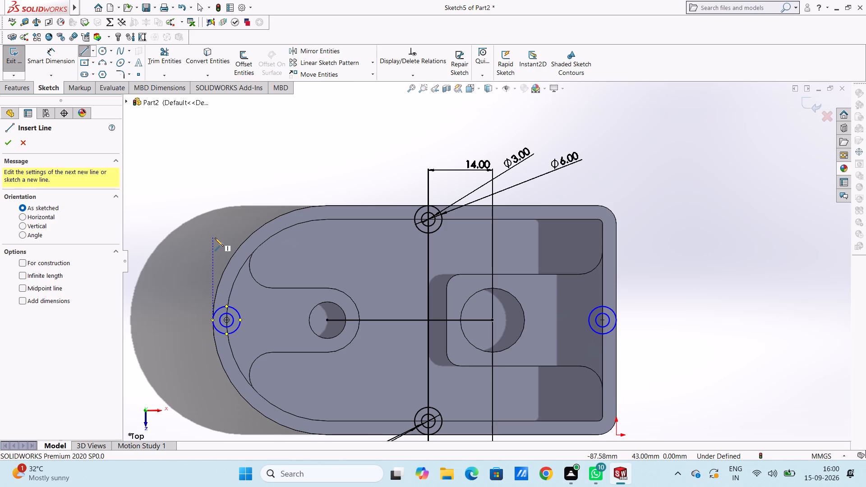
key(Escape)
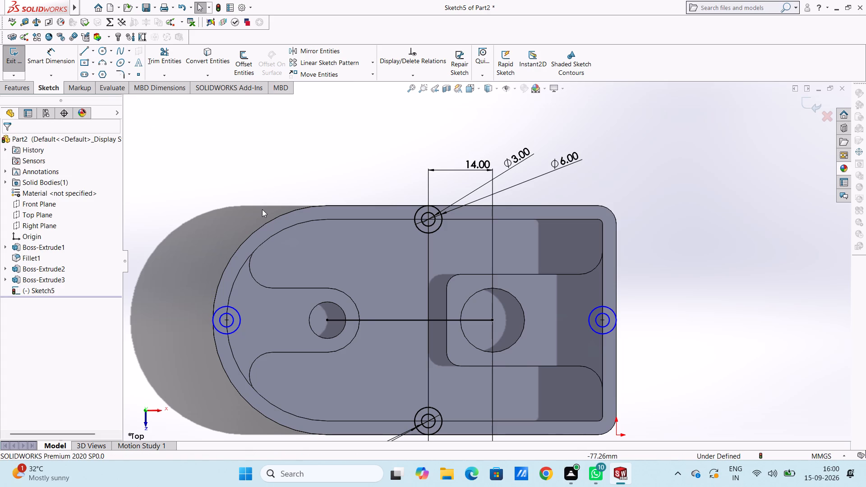
click(85, 49)
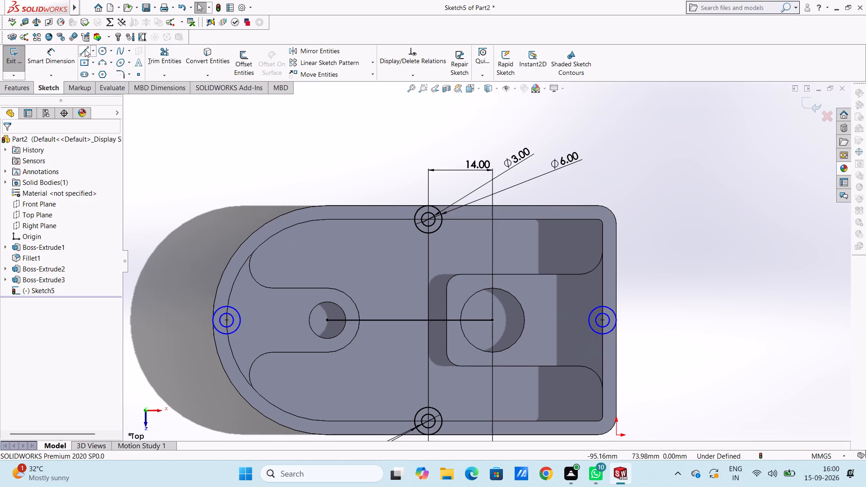
click(415, 218)
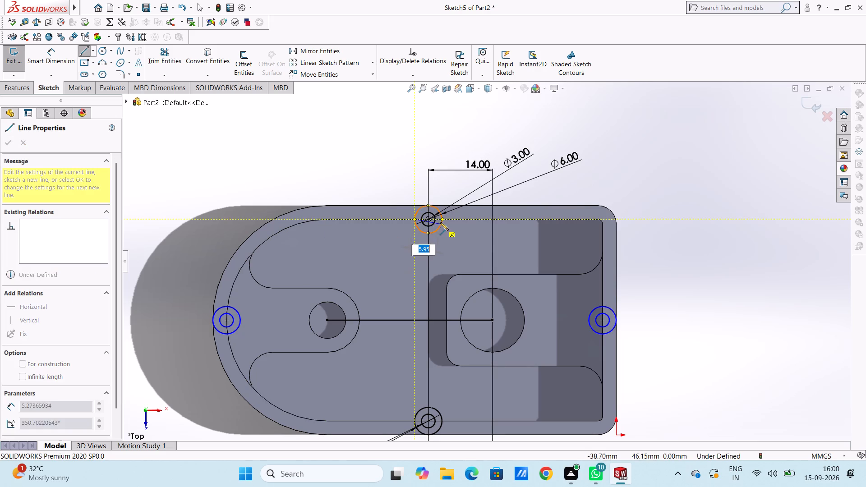
click(441, 220)
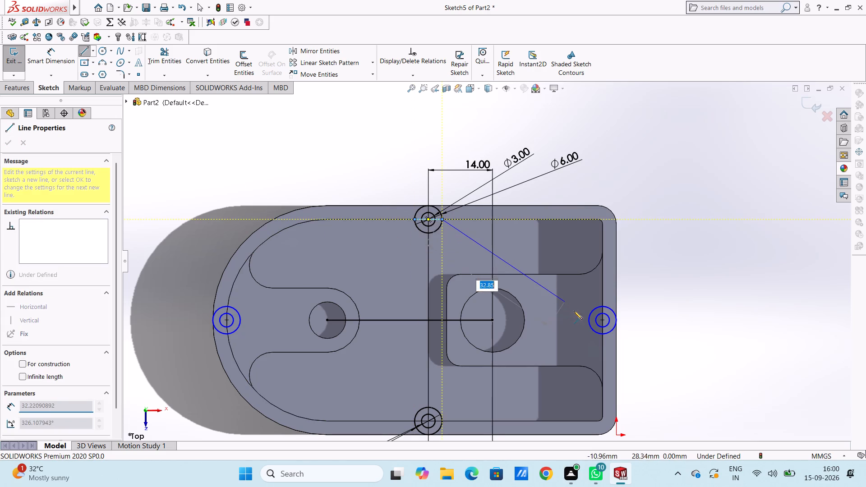
key(Escape)
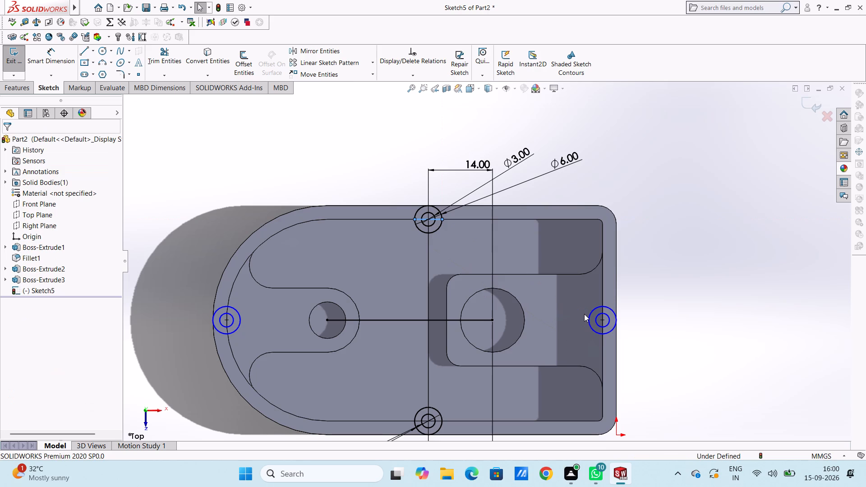
Sketch a 6 mm vertical line across the outer circle on the straight end's inner wall edge.
click(84, 52)
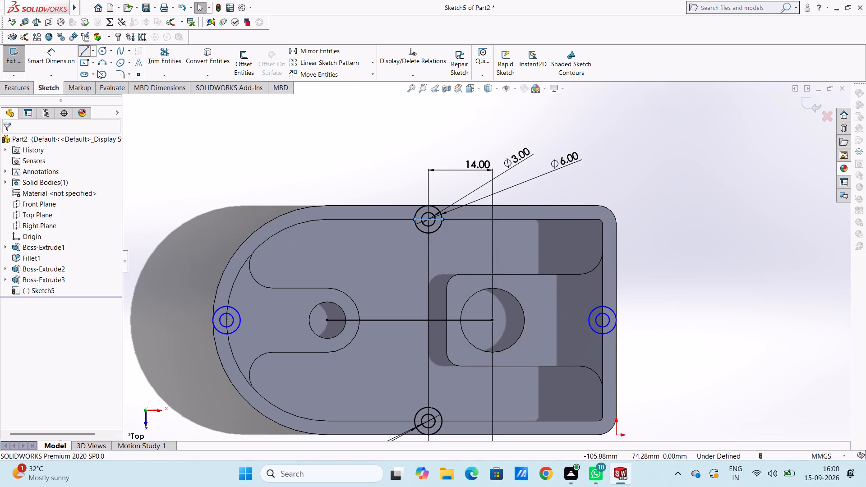
click(603, 305)
click(602, 333)
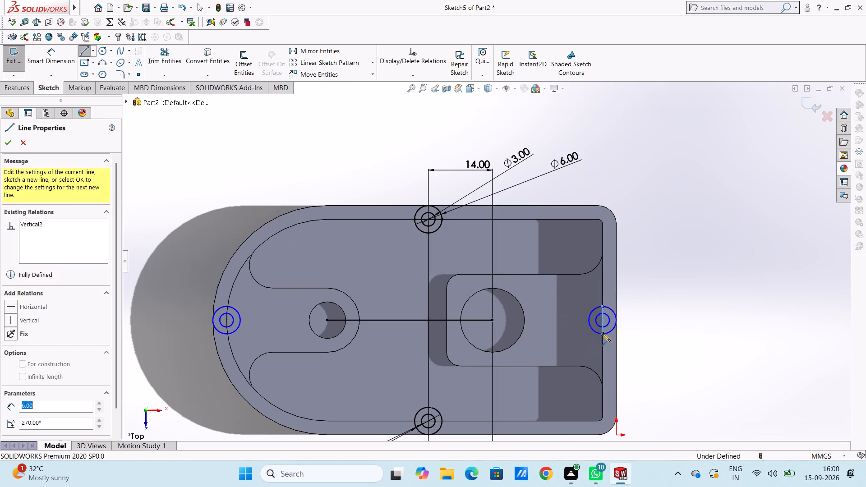
key(Escape)
key(Escape)
Sketch a horizontal line across the outer circle on the lower long wall edge, through its centre.
scroll(484, 383, up, 1)
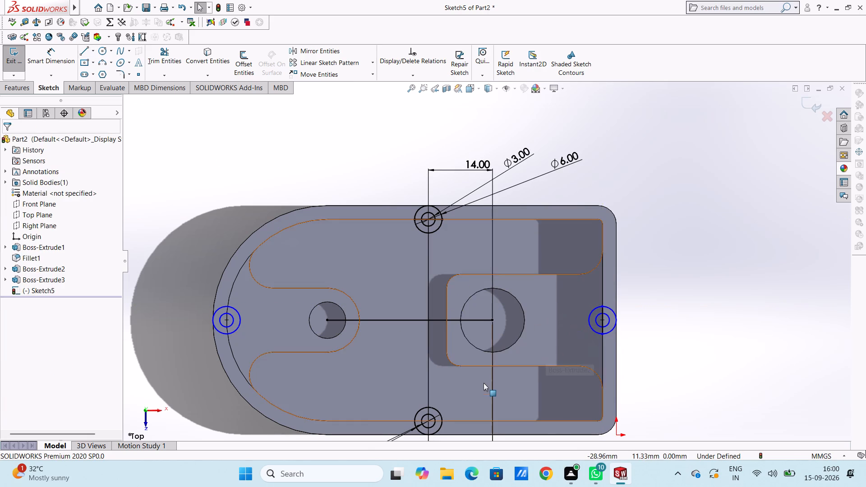
scroll(484, 383, up, 1)
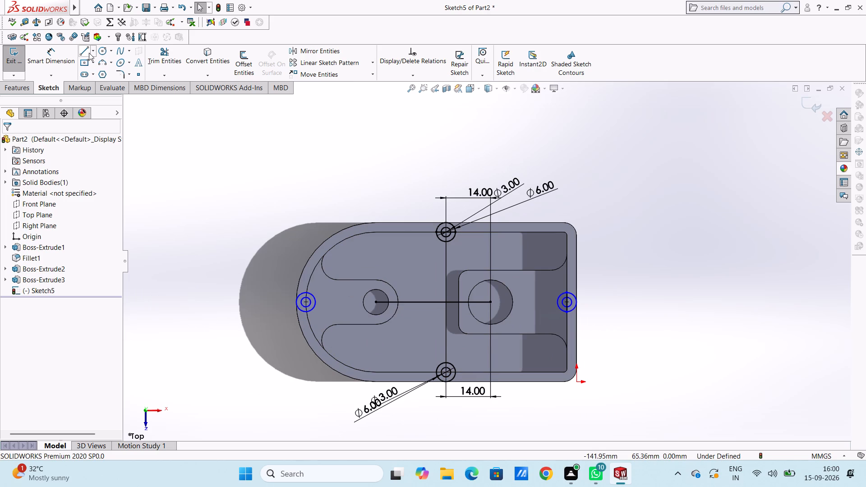
click(89, 52)
scroll(433, 371, down, 4)
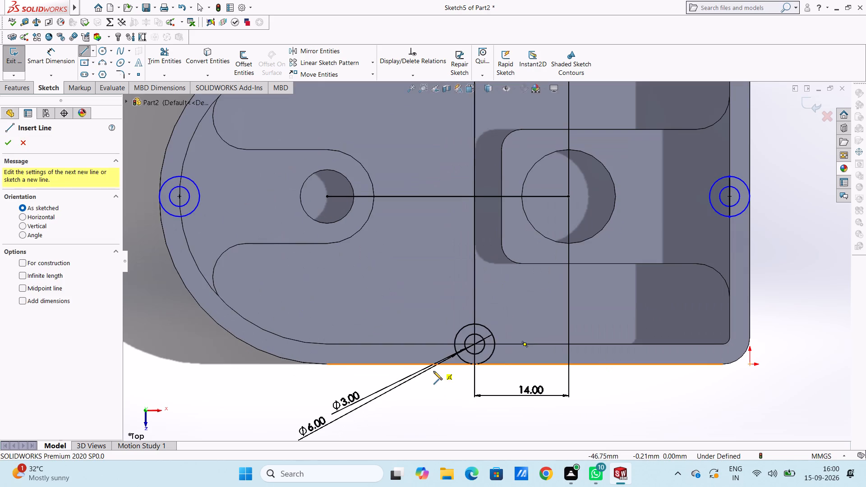
click(455, 346)
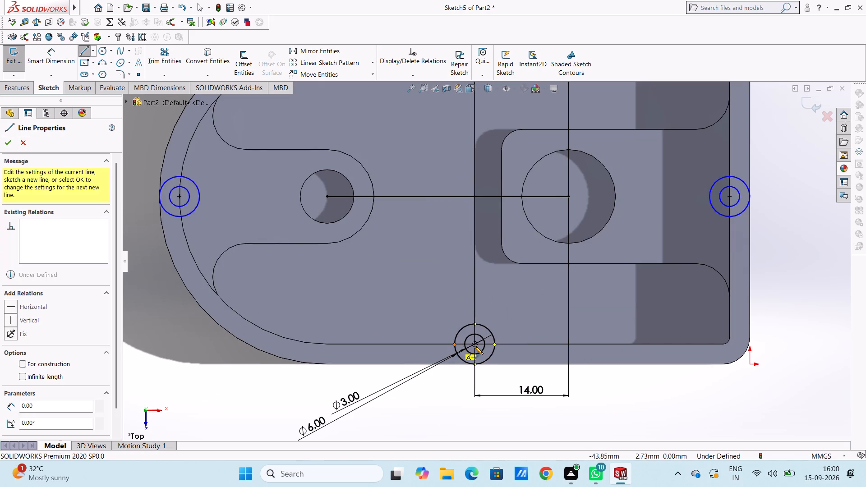
click(496, 346)
key(Escape)
key(Escape)
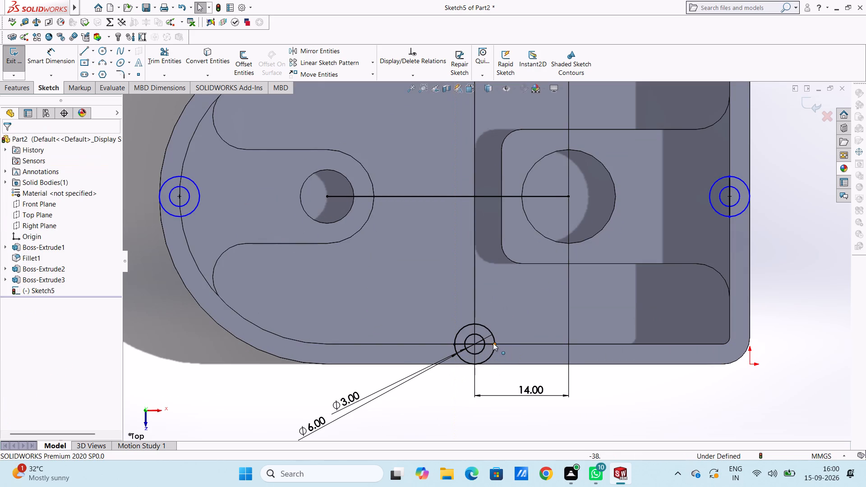
Sketch a three-point arc along the rounded end's inner wall edge, between its two tangent endpoints and through the concentric circles' area.
click(87, 50)
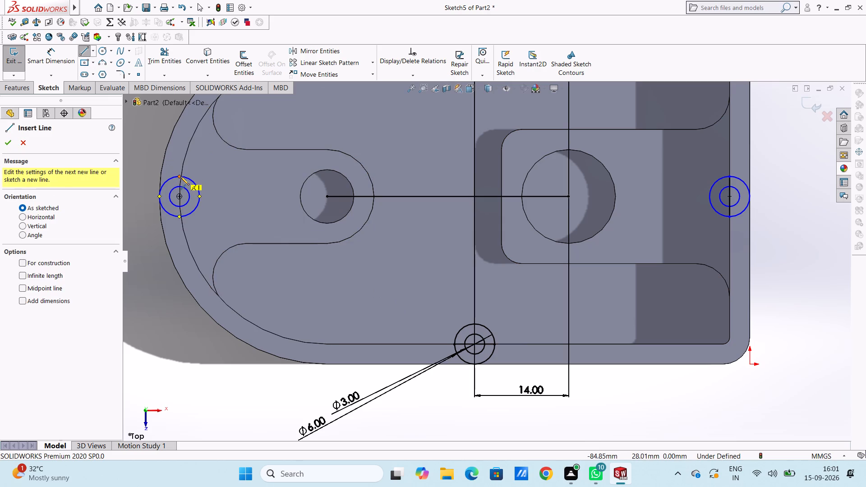
key(Escape)
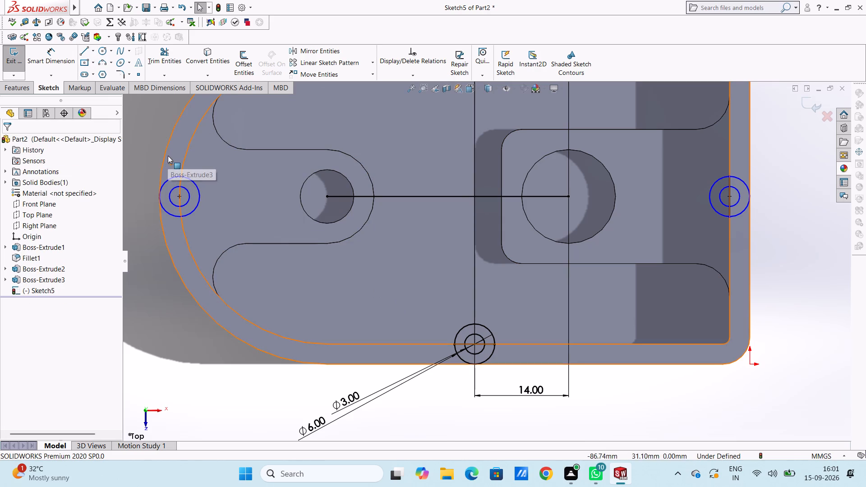
scroll(168, 156, down, 1)
scroll(176, 165, up, 3)
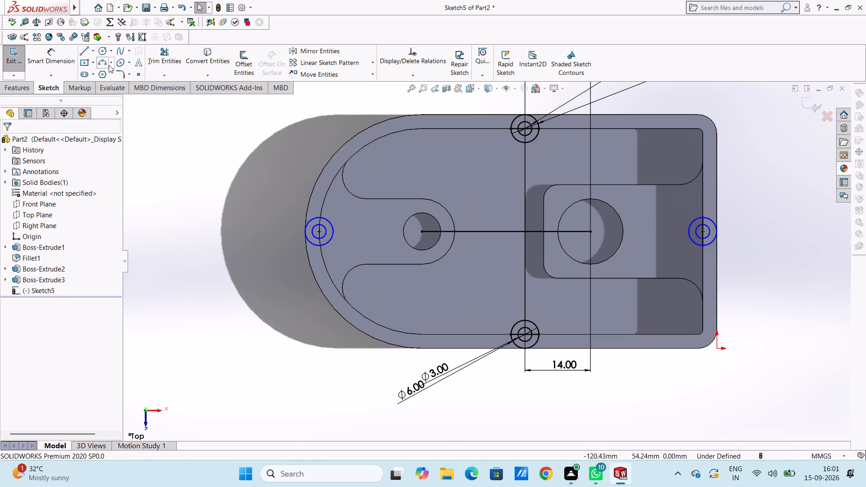
click(101, 62)
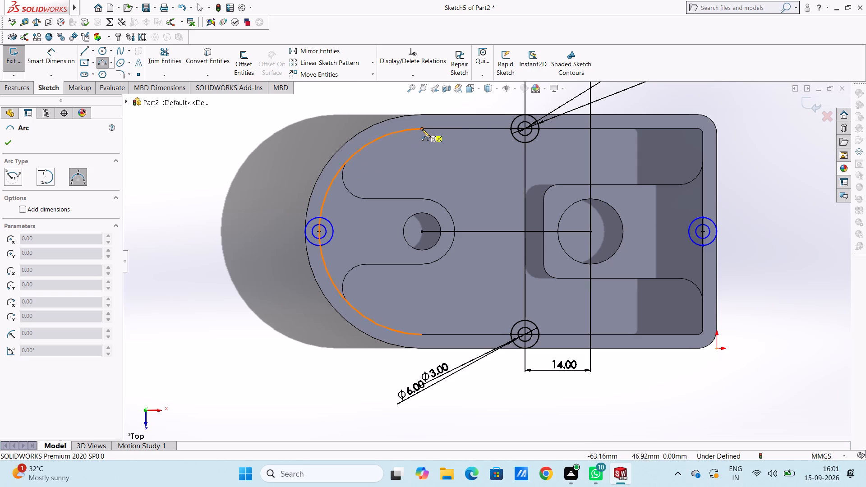
click(424, 129)
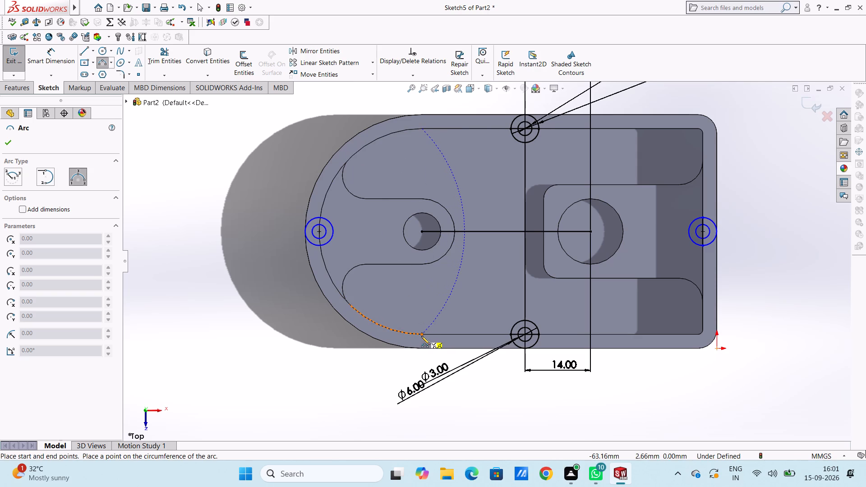
click(421, 336)
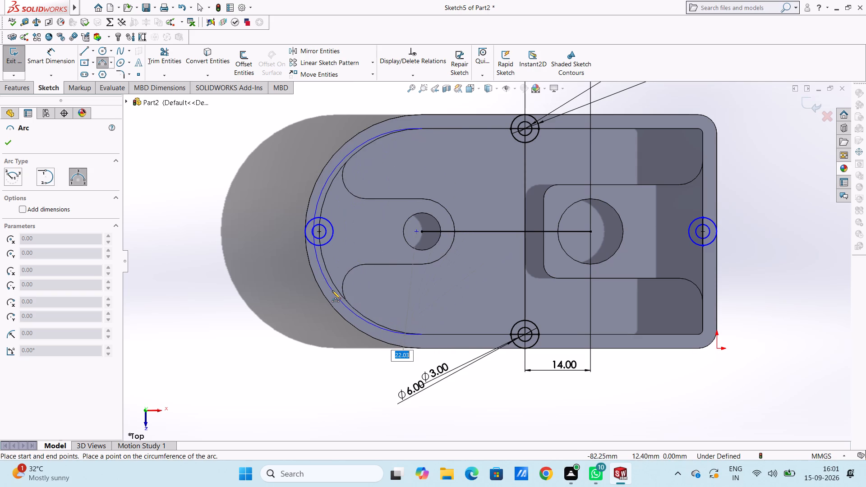
click(335, 288)
key(Escape)
key(Escape)
key(Escape)
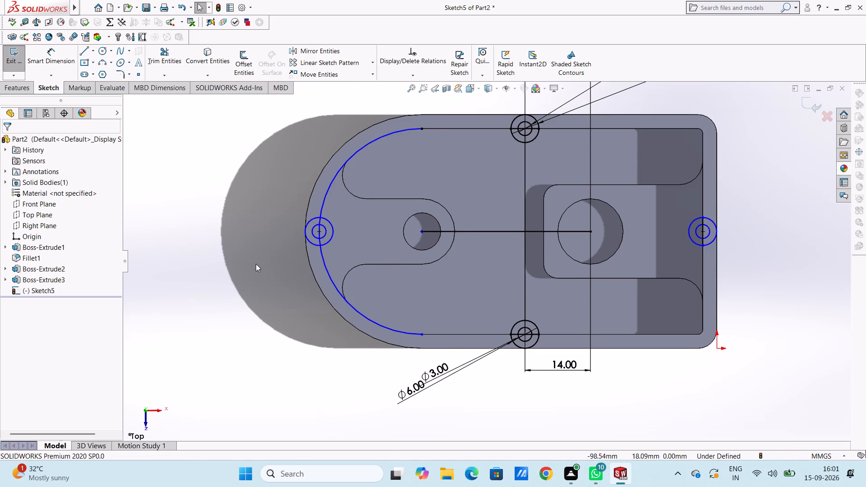
Trim the rounded-end boss profile to its inward outer half-circle, removing the inner circle and the arc portions beyond the profile.
click(174, 56)
click(310, 222)
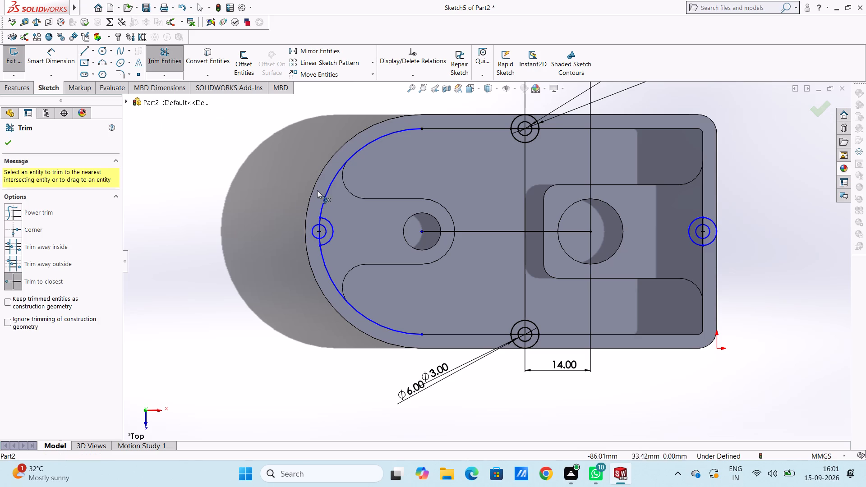
click(329, 188)
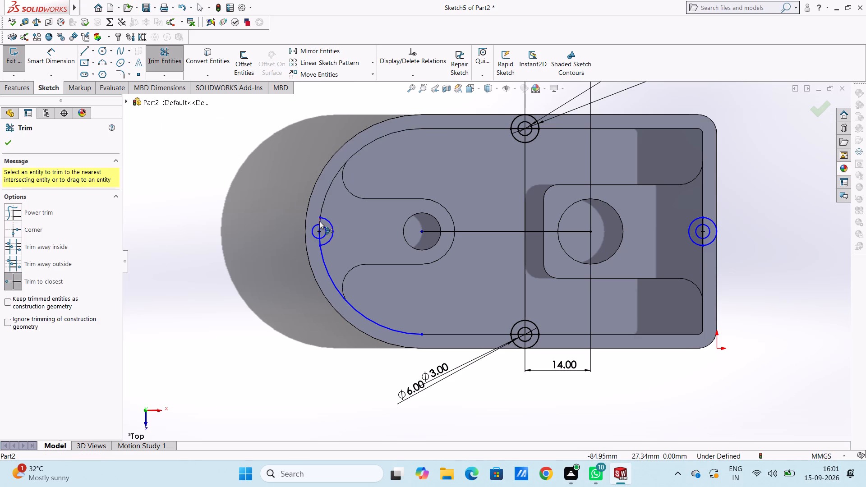
click(319, 221)
key(ctrl+z)
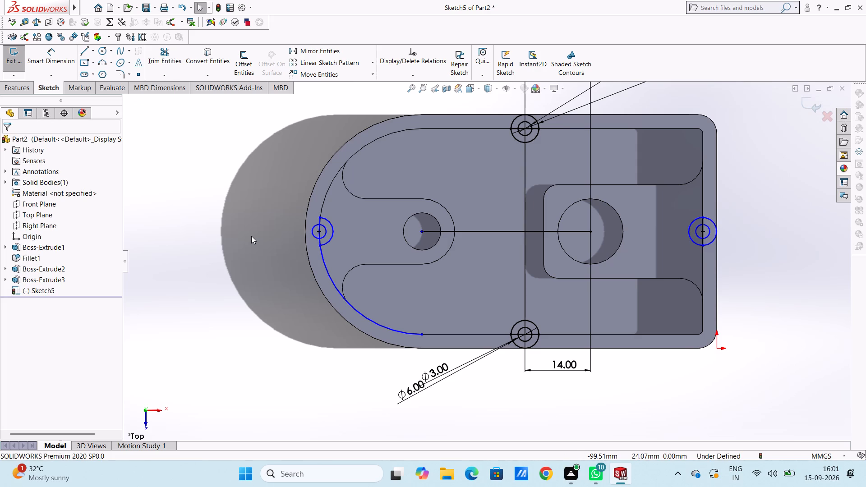
click(159, 49)
click(314, 234)
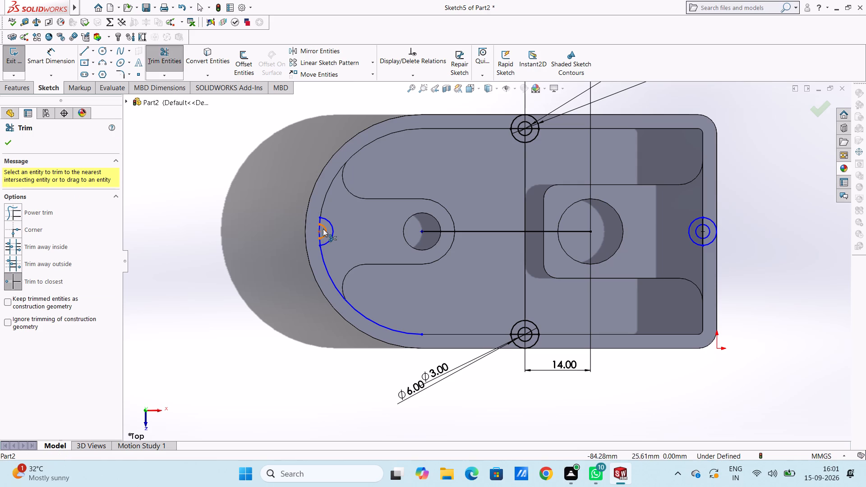
click(324, 229)
click(327, 266)
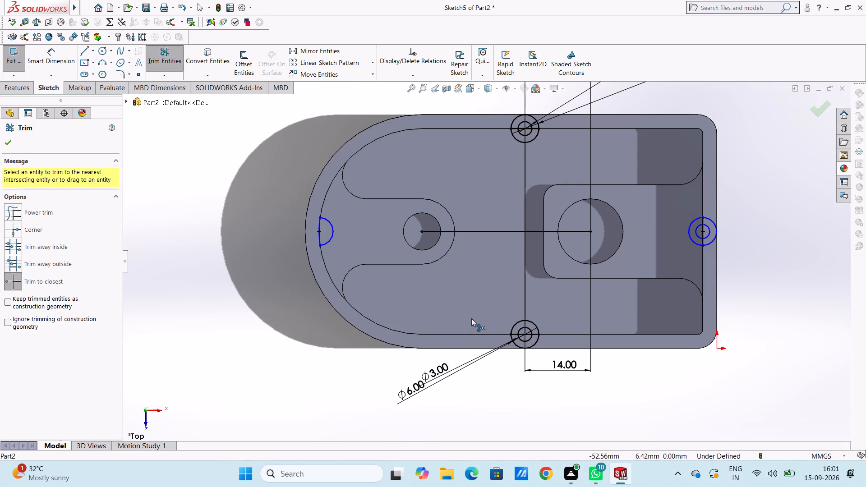
Trim the upper long edge's boss profile to its inward outer half-circle, removing the whole inner circle.
click(516, 115)
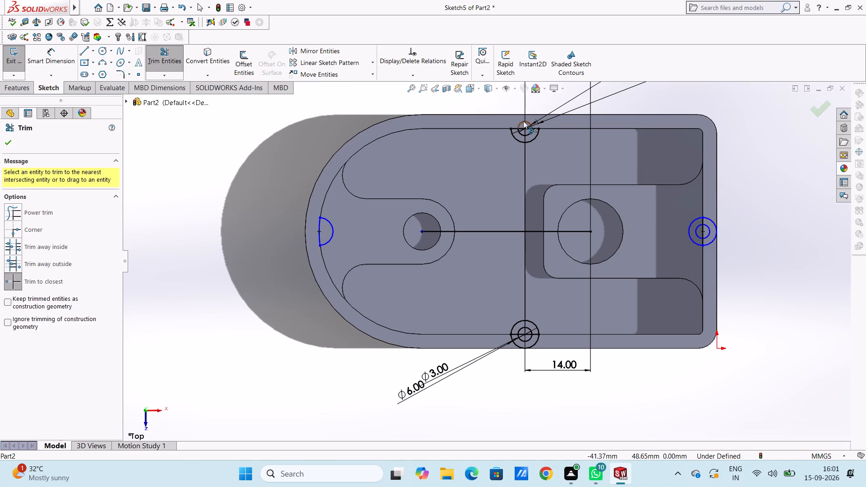
scroll(523, 121, down, 4)
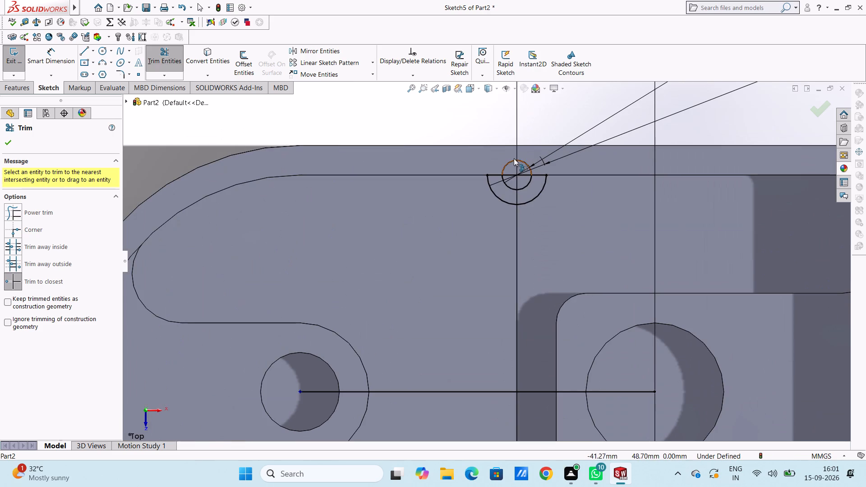
click(514, 158)
click(508, 187)
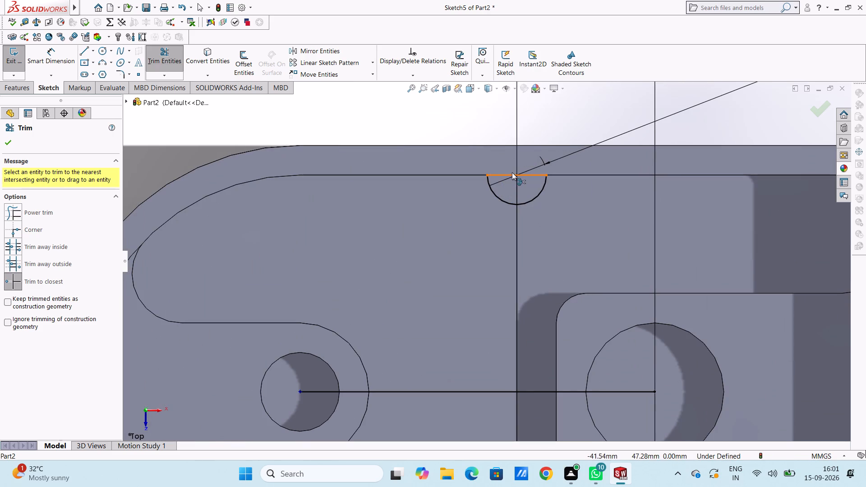
Trim the straight end's boss profile to its inward outer half-circle, removing the whole inner circle.
scroll(527, 190, down, 3)
scroll(527, 190, up, 7)
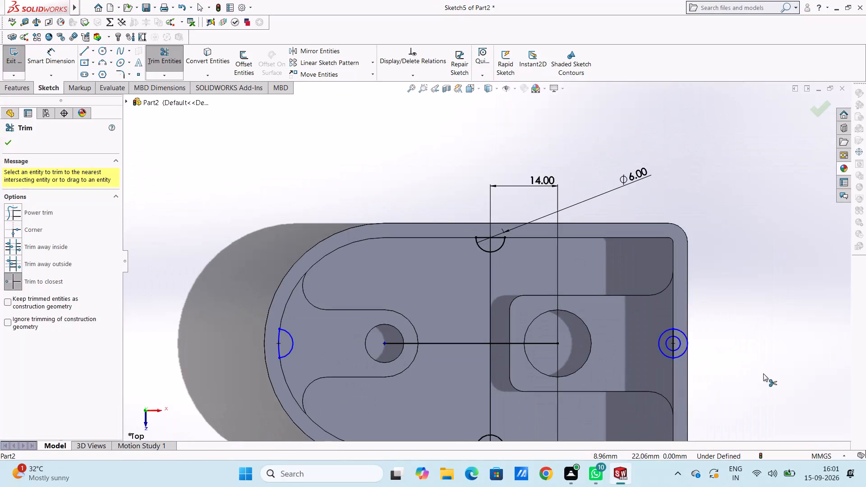
click(683, 331)
click(680, 341)
scroll(627, 406, up, 3)
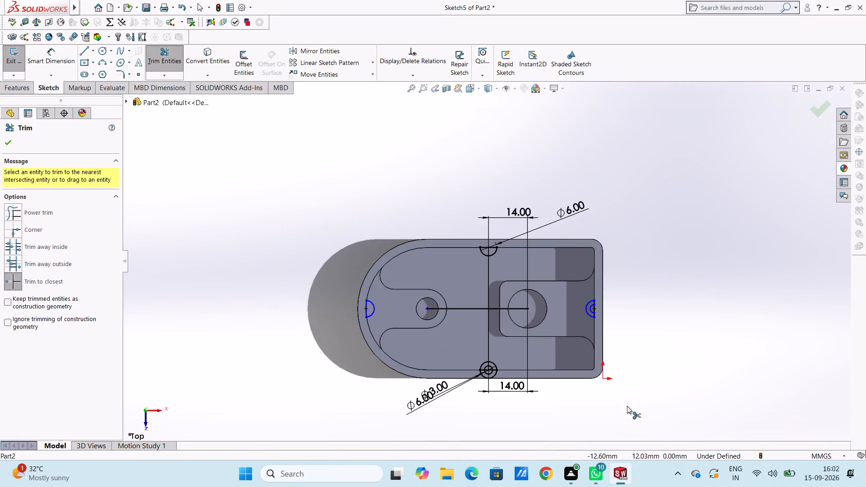
scroll(602, 313, down, 4)
scroll(484, 280, down, 4)
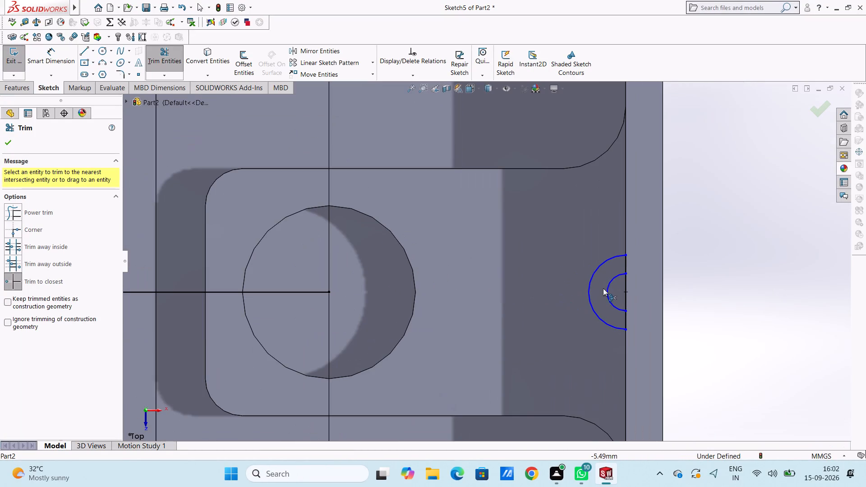
click(608, 285)
Trim the lower long edge's boss profile to its inward outer half-circle, removing the whole inner circle.
scroll(468, 333, down, 3)
scroll(461, 329, up, 5)
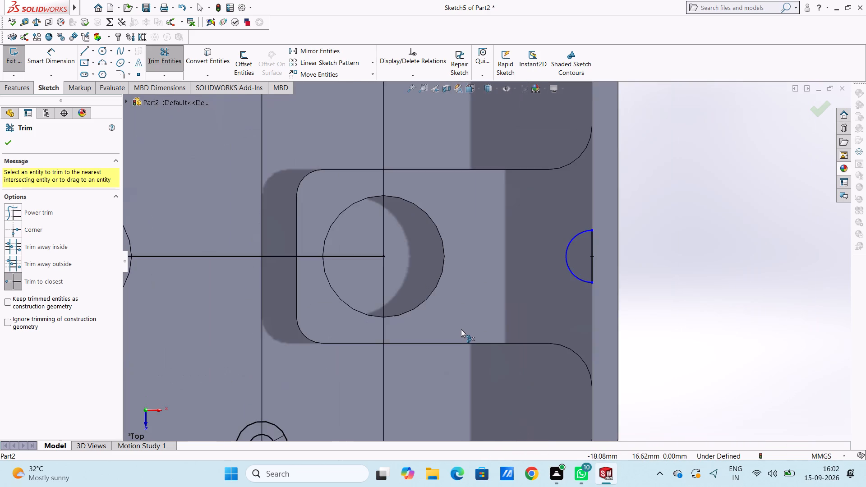
scroll(461, 329, up, 4)
scroll(336, 338, down, 3)
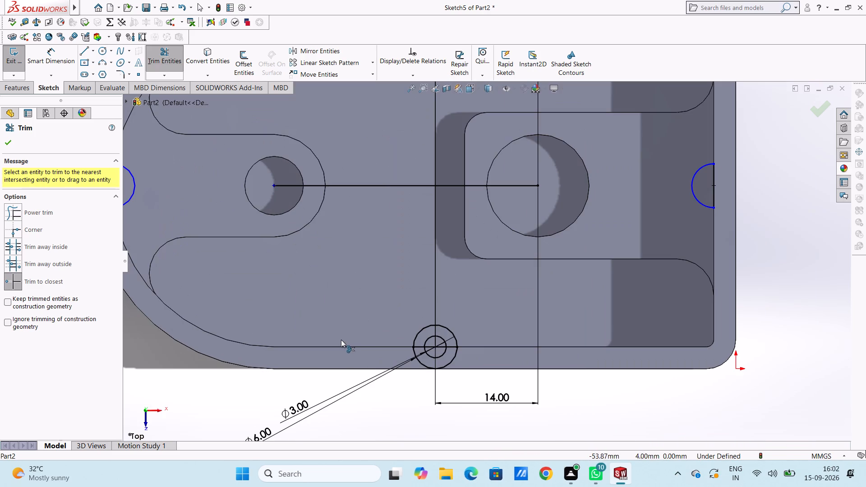
click(424, 363)
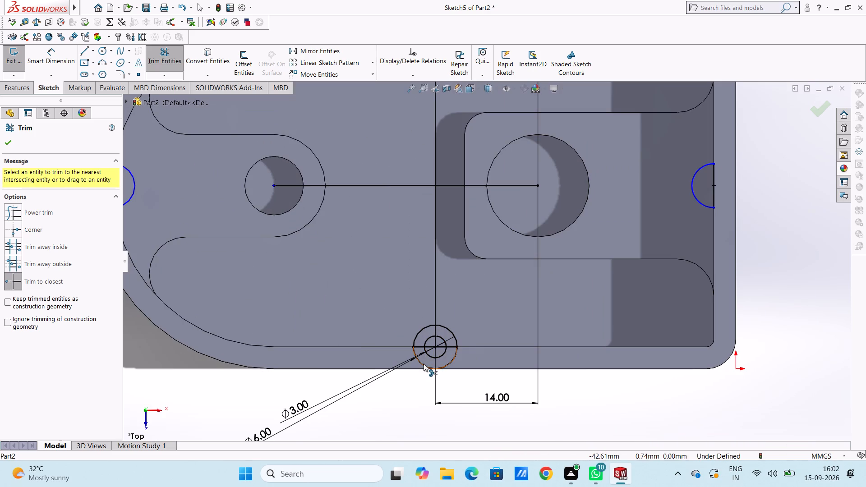
click(430, 354)
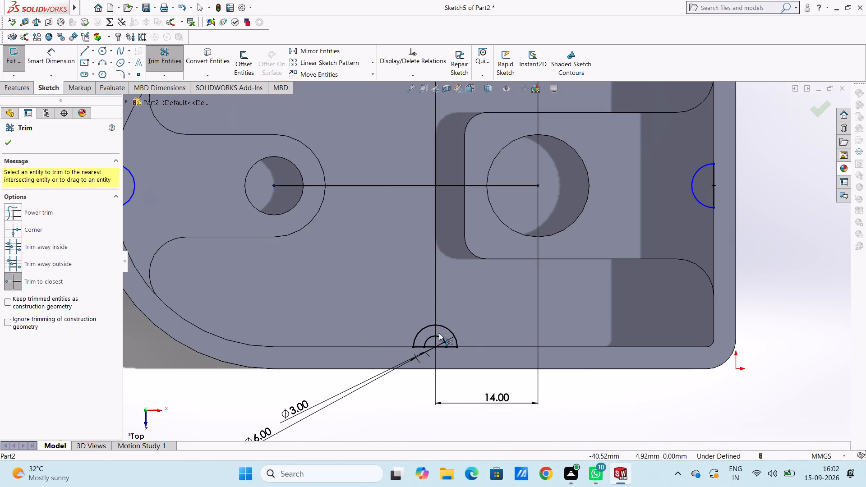
click(439, 338)
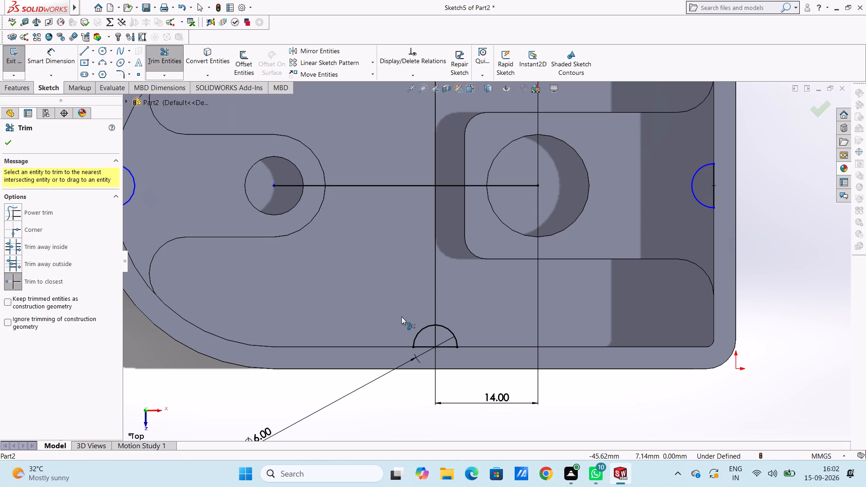
key(Escape)
key(Escape)
Extrude the four half-round boss profiles 14 mm in the reversed direction, down into the cavity, merging them with the body.
scroll(401, 316, down, 4)
scroll(401, 316, up, 5)
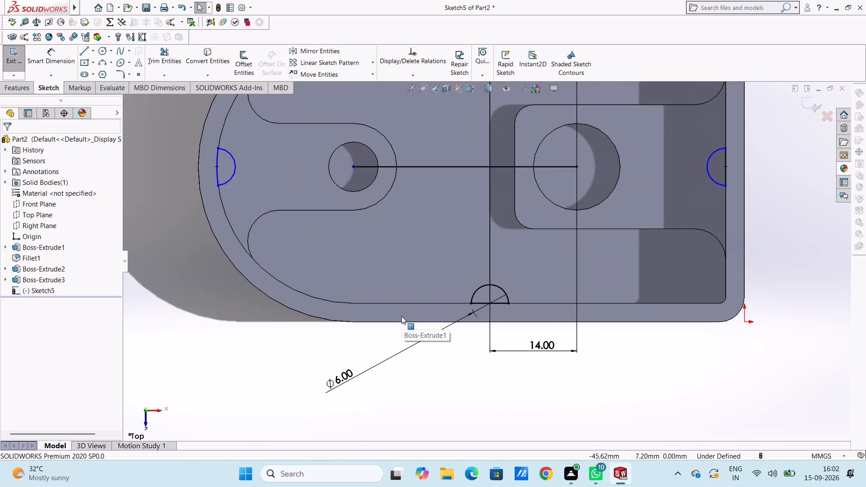
middle_drag(410, 226, 344, 215)
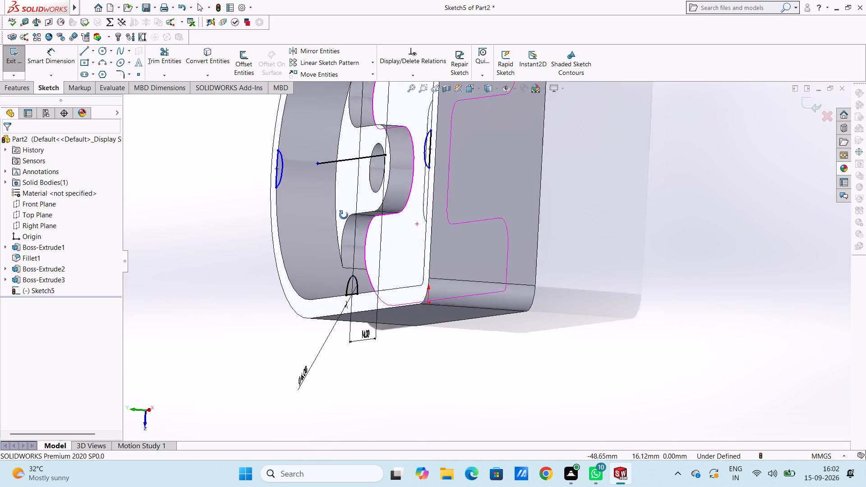
middle_drag(344, 215, 353, 219)
scroll(353, 219, up, 1)
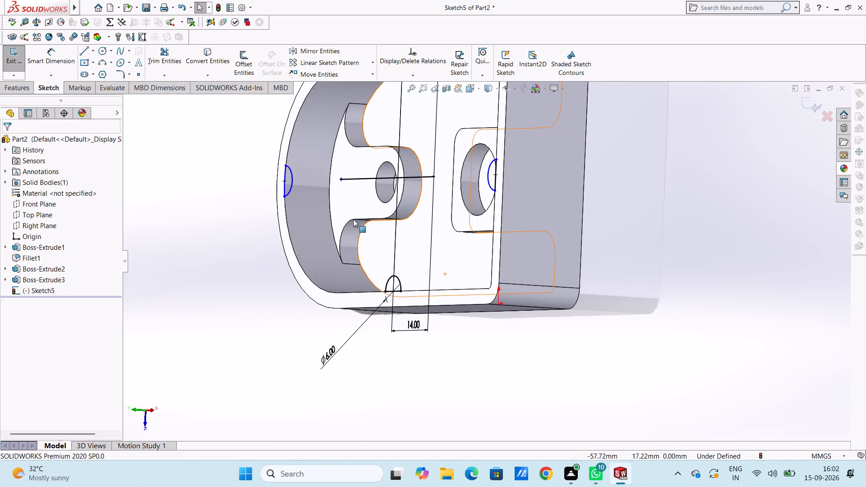
click(30, 88)
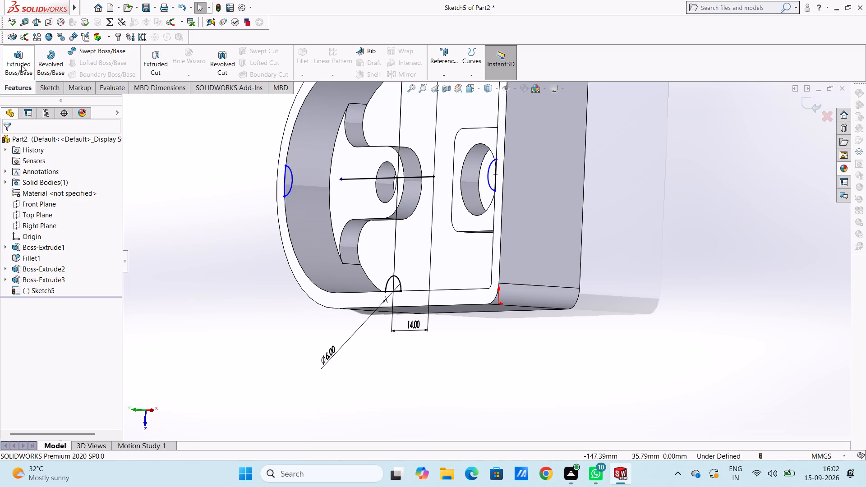
click(21, 64)
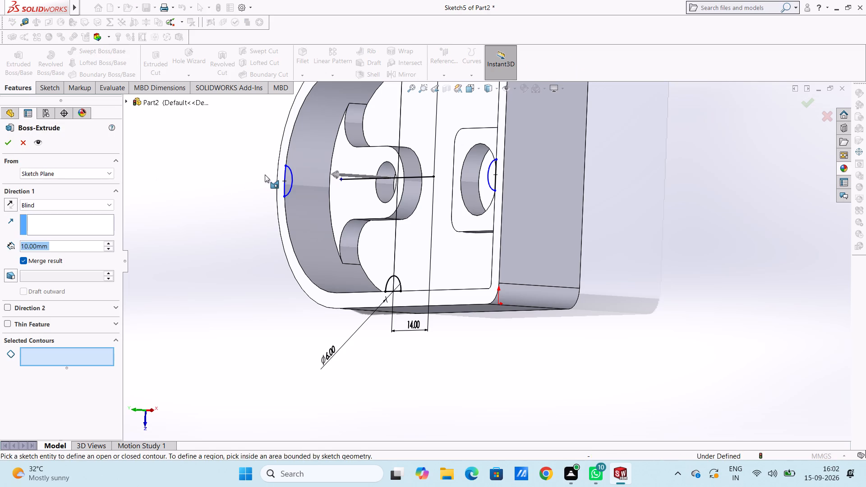
click(288, 179)
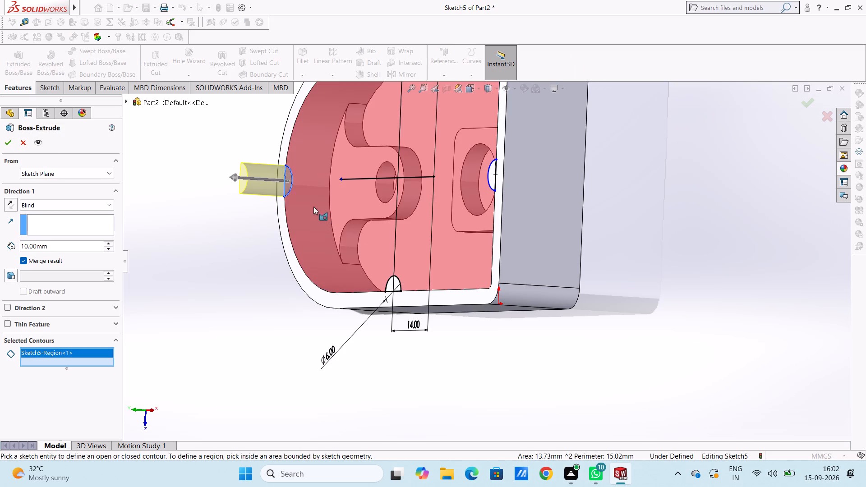
click(391, 282)
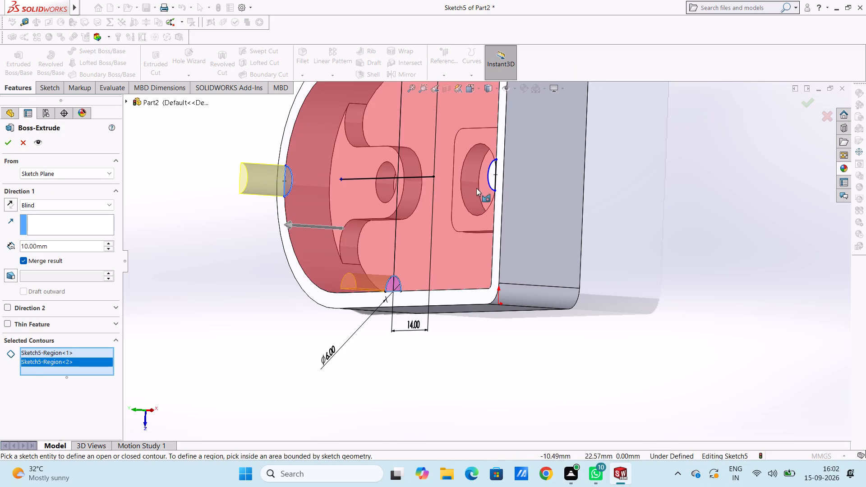
click(492, 178)
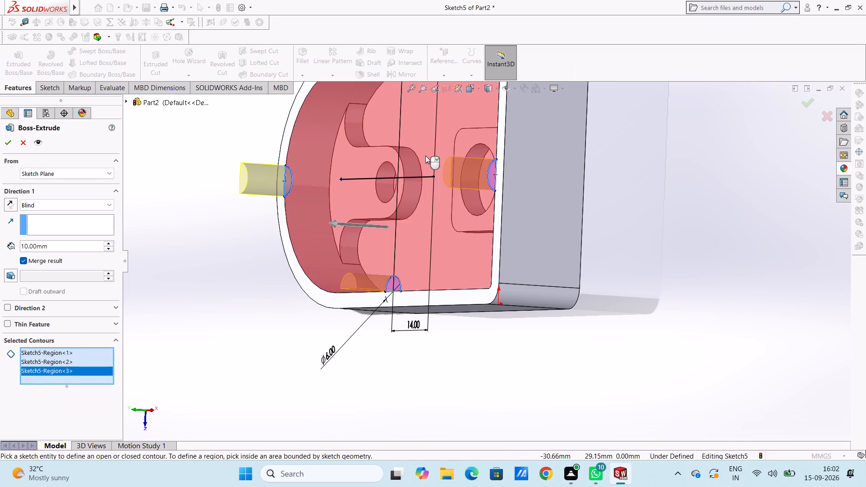
scroll(425, 156, down, 3)
scroll(425, 156, up, 5)
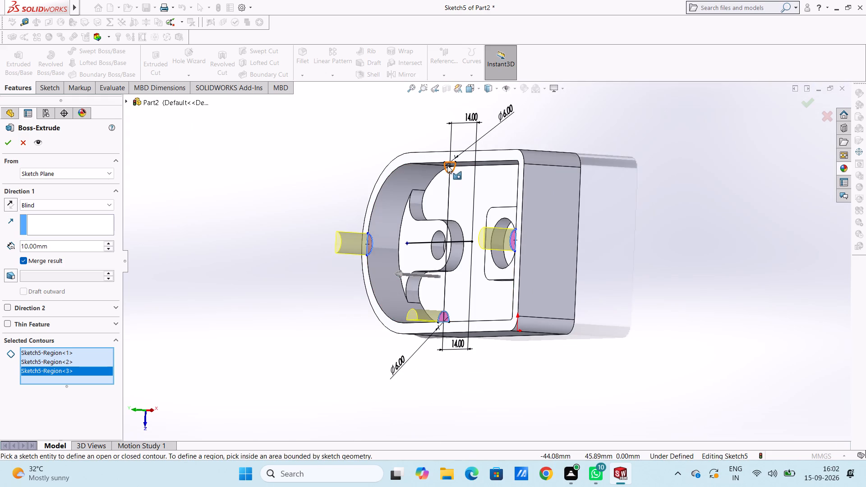
click(450, 166)
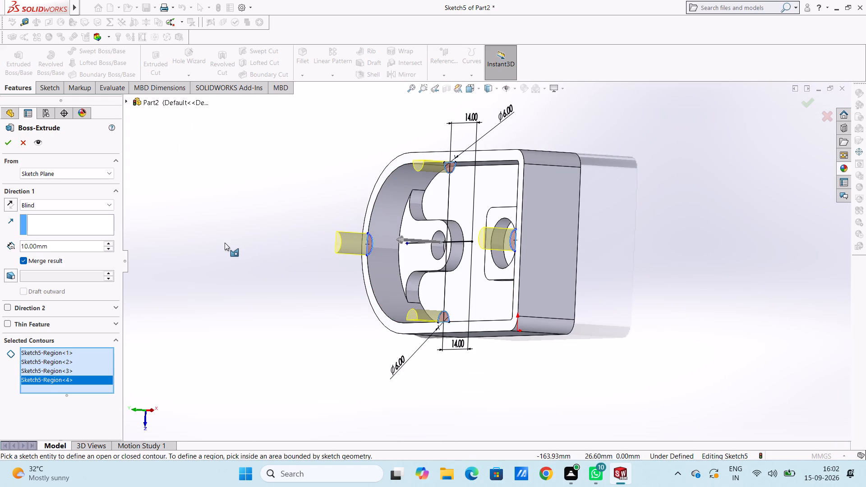
click(11, 204)
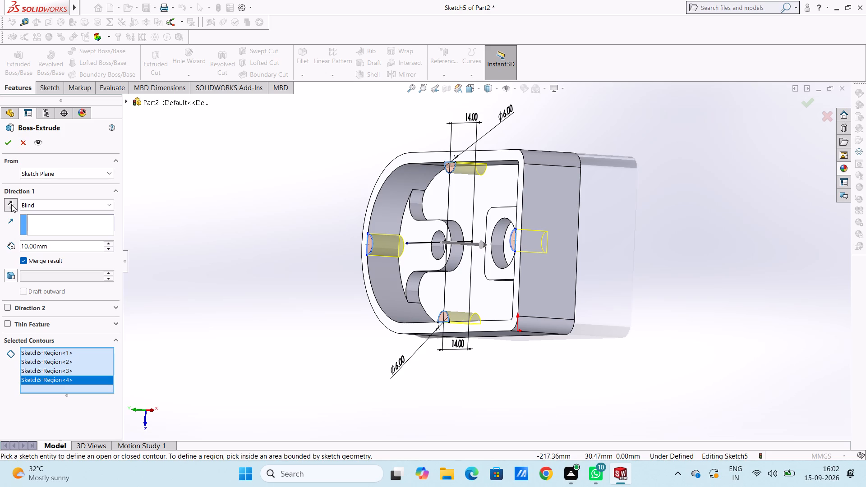
double_click(56, 242)
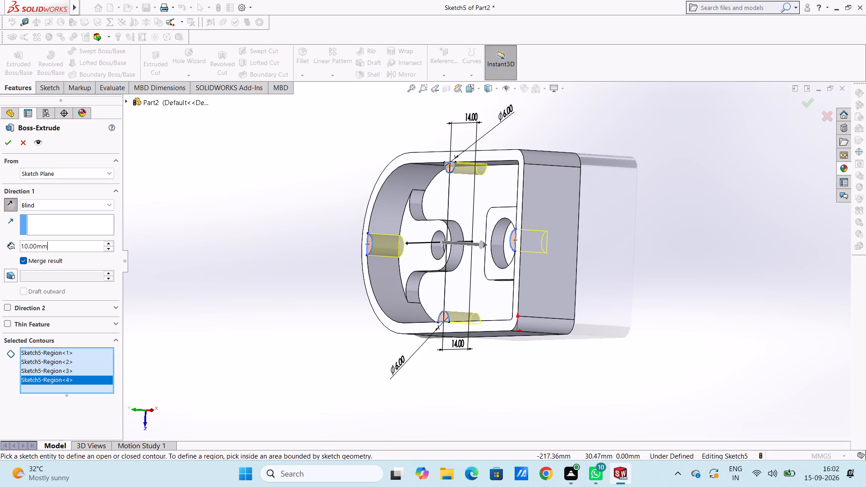
click(56, 244)
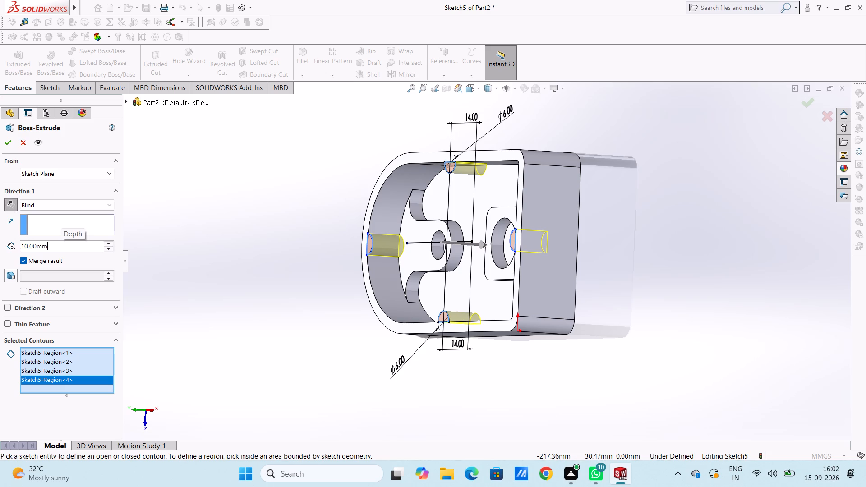
double_click(56, 244)
text(14)
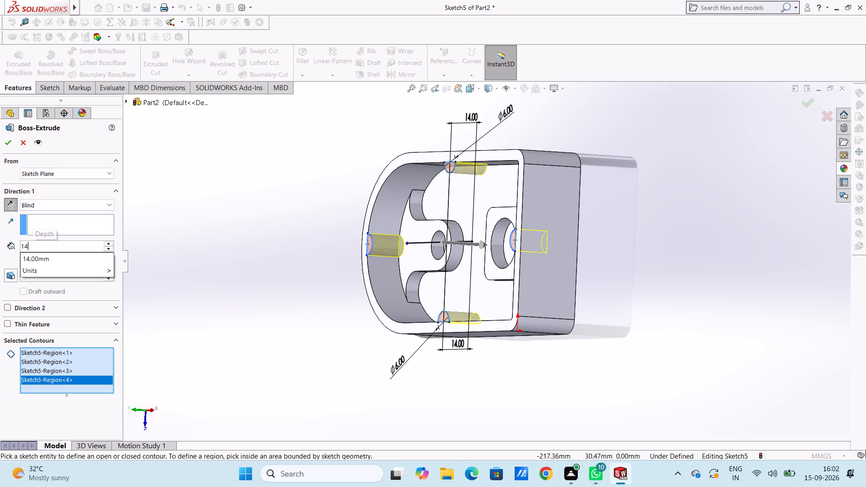
key(Return)
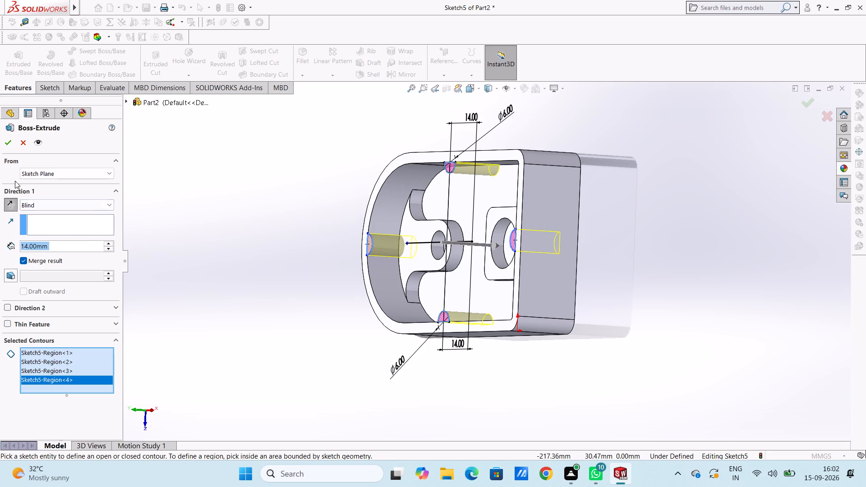
click(12, 147)
click(227, 230)
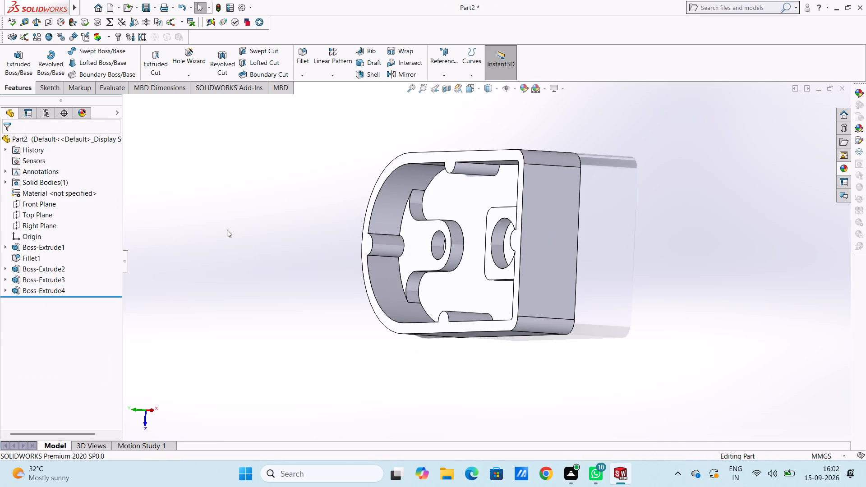
Start a sketch on the wall's top face and draw a 1.5 mm radius circle centred on the rounded-end half-round boss.
middle_drag(227, 230, 259, 231)
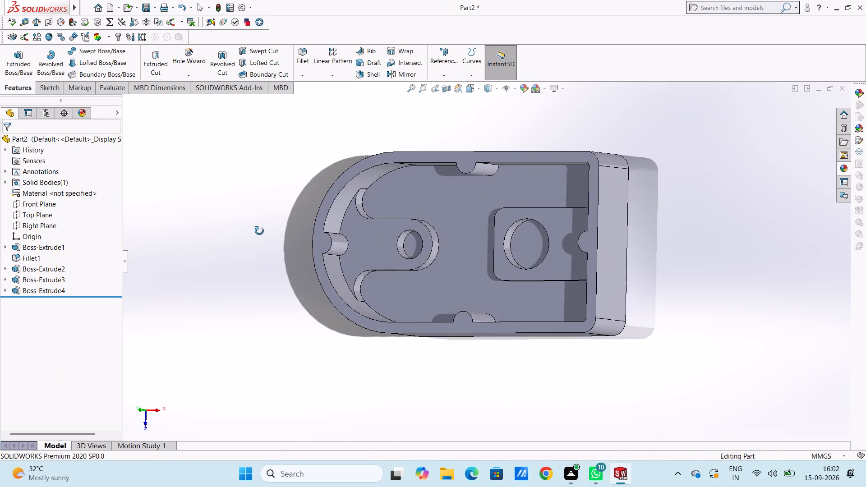
middle_drag(259, 231, 285, 225)
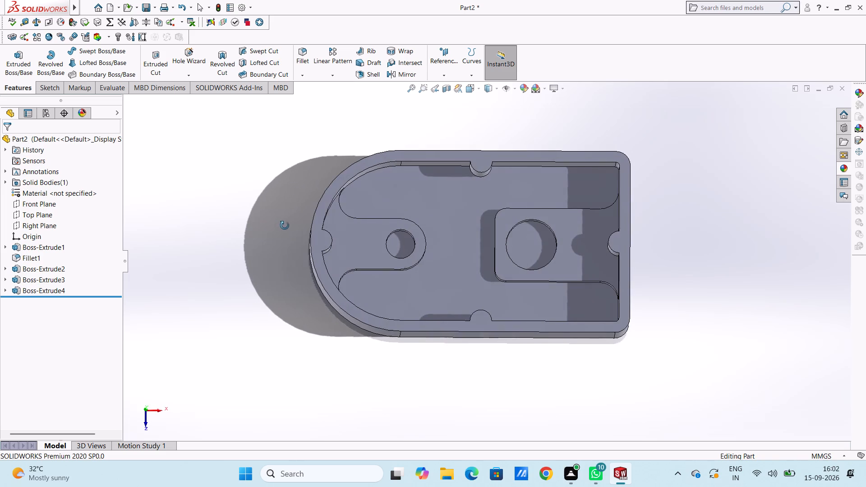
middle_drag(285, 225, 284, 225)
key(ctrl+5)
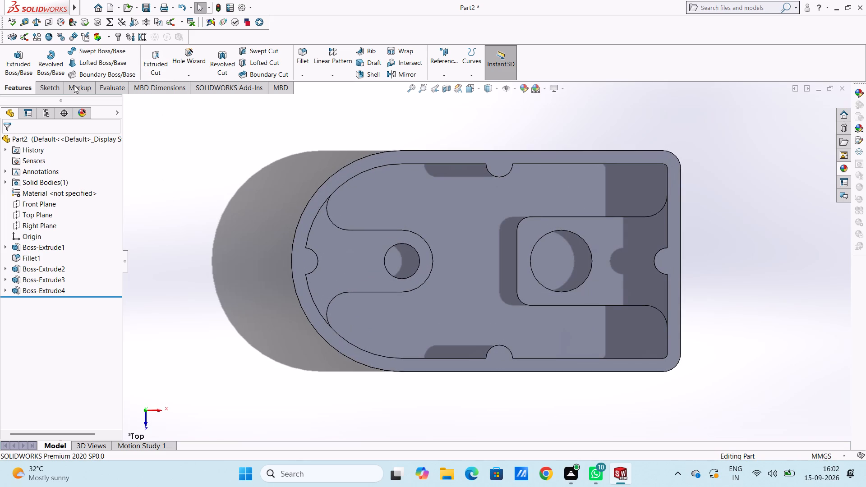
click(465, 154)
click(501, 127)
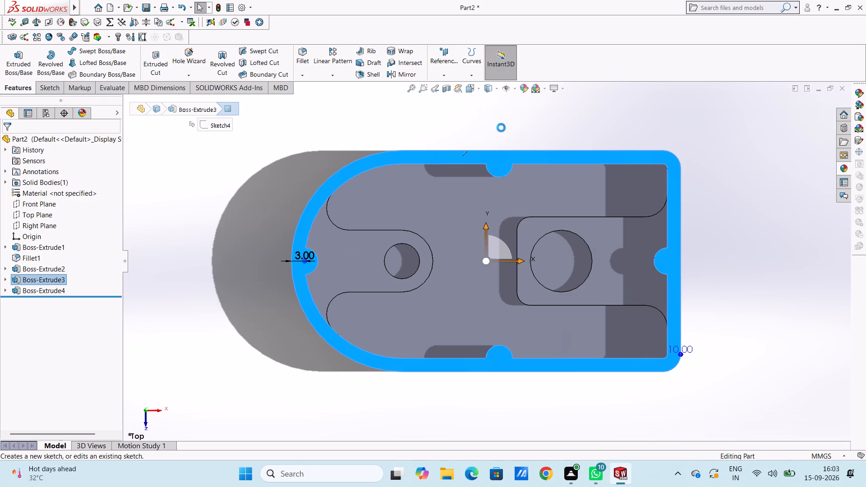
click(173, 151)
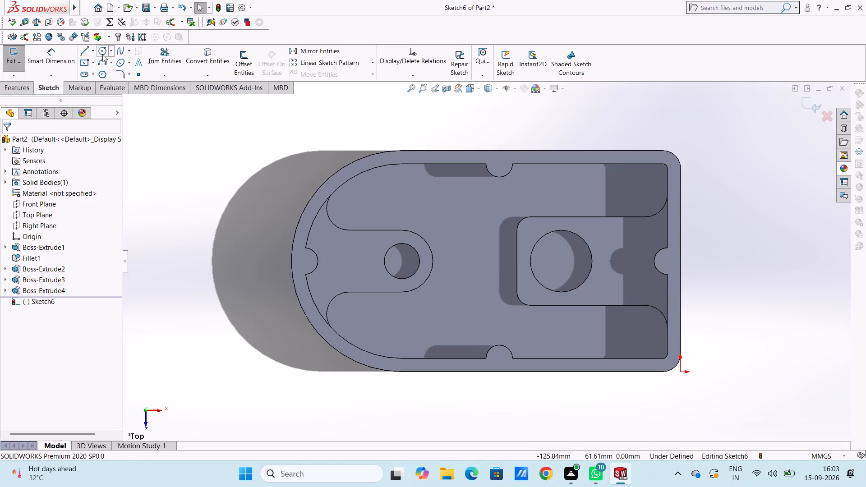
click(103, 52)
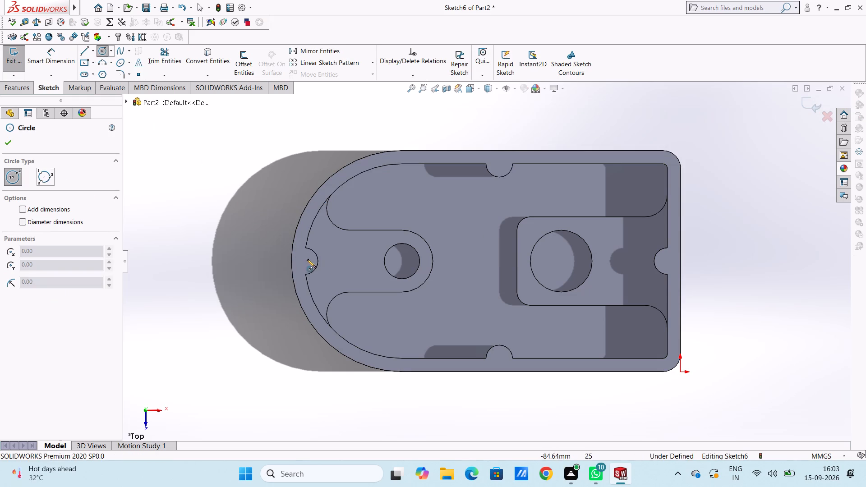
click(304, 259)
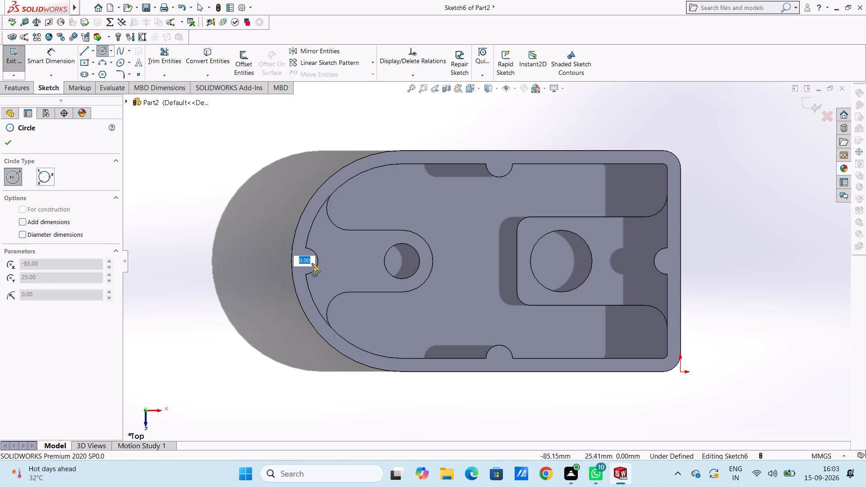
text(1.5)
key(Return)
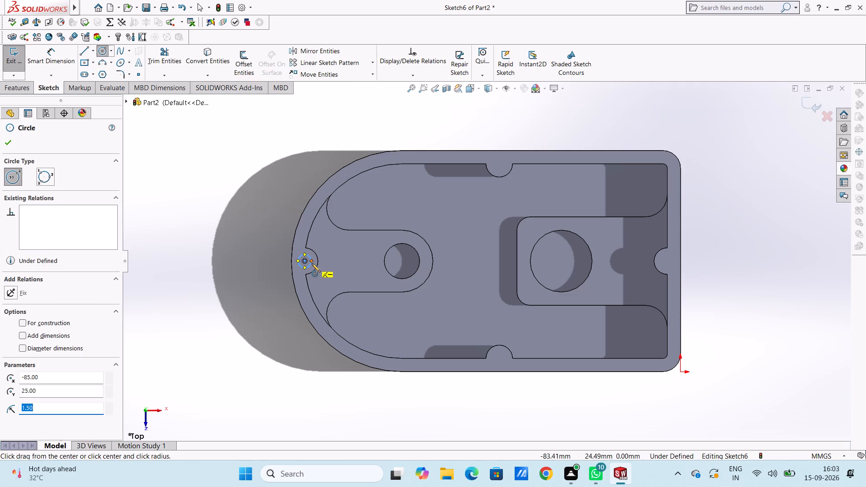
scroll(312, 263, down, 4)
scroll(312, 263, up, 4)
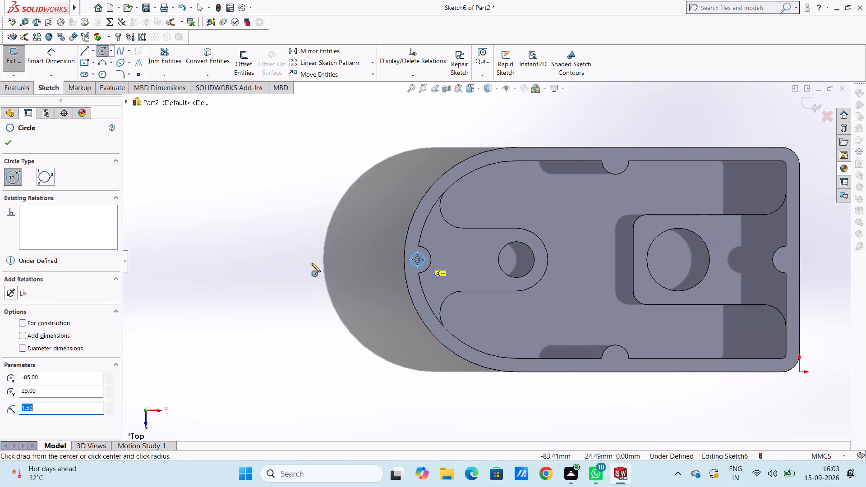
key(Escape)
key(Escape)
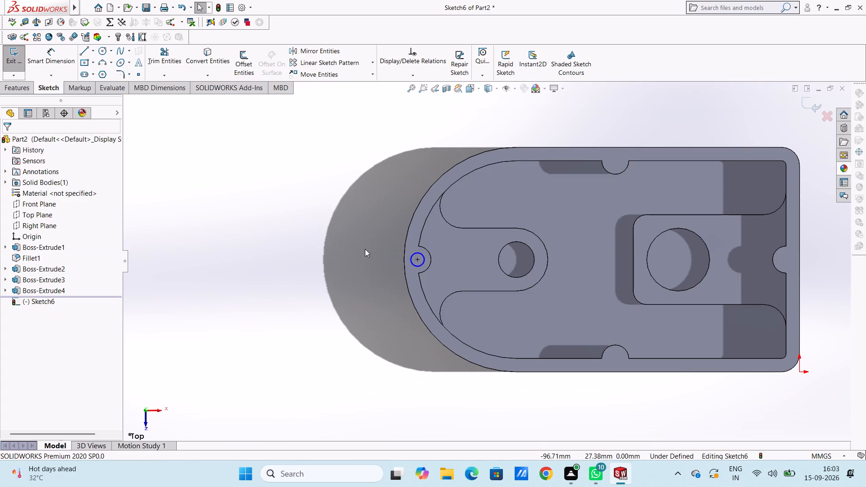
Draw a horizontal line from the small circle's centre to the outer edge of the plate's straight end.
click(88, 51)
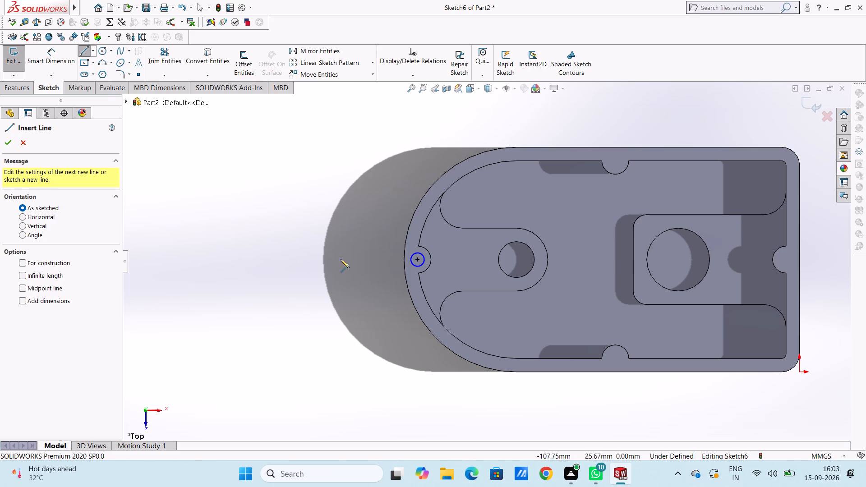
click(416, 259)
click(800, 259)
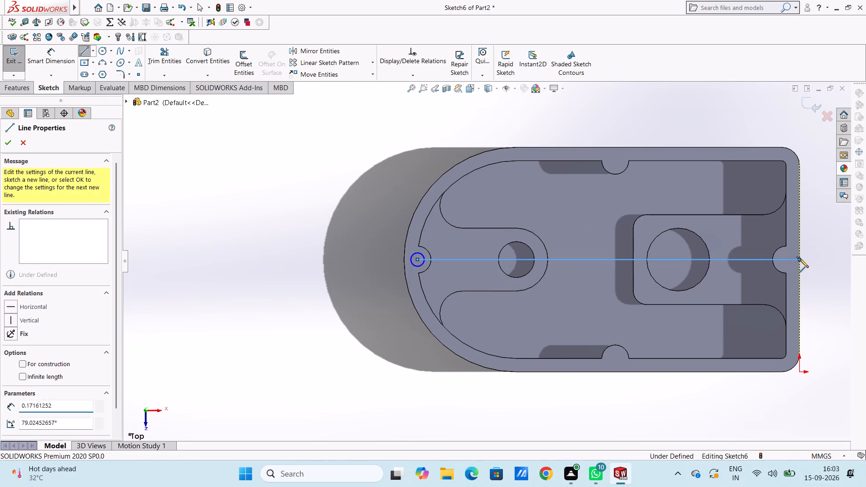
key(Escape)
key(Escape)
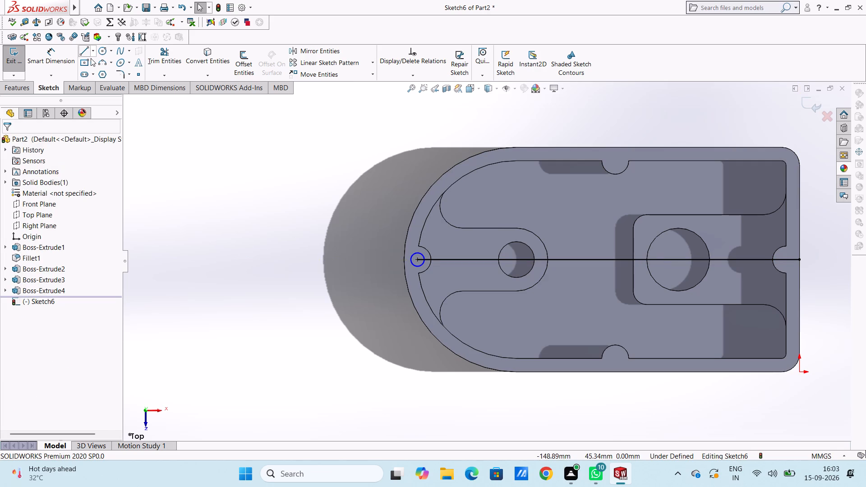
Draw a vertical line across the plate's full width, from the upper to the lower outer long edge, through both long-edge bosses.
click(87, 54)
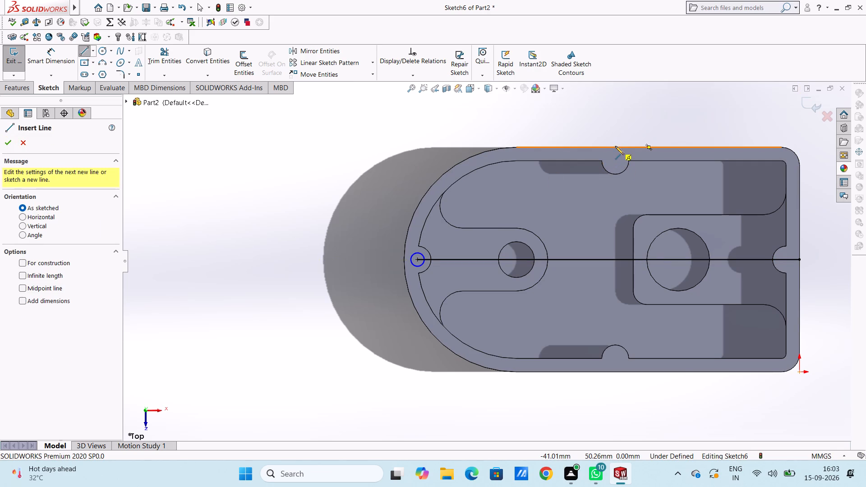
click(615, 146)
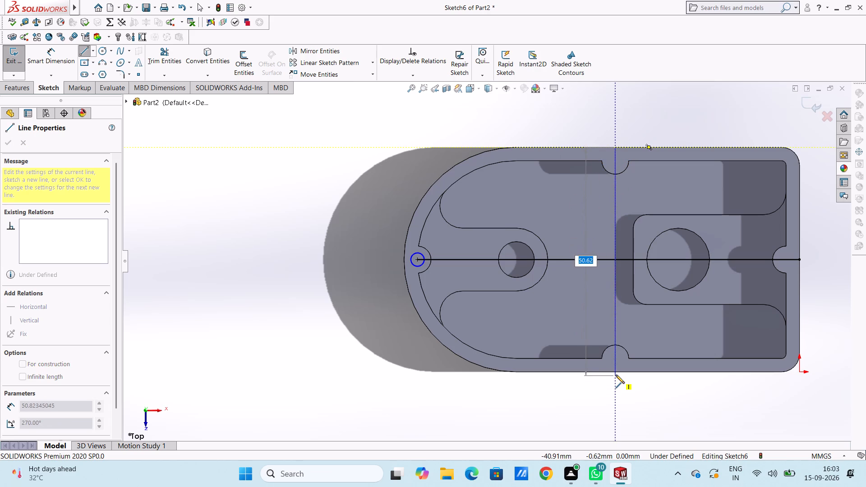
click(616, 373)
key(Escape)
key(Escape)
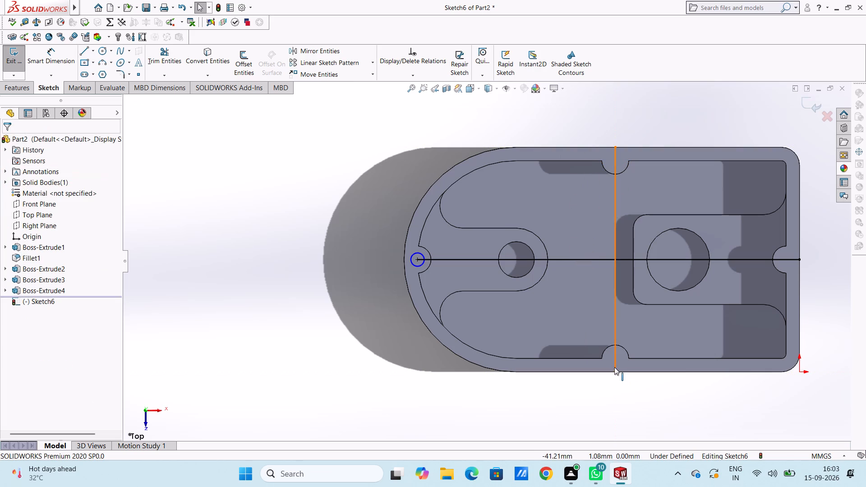
scroll(684, 159, down, 3)
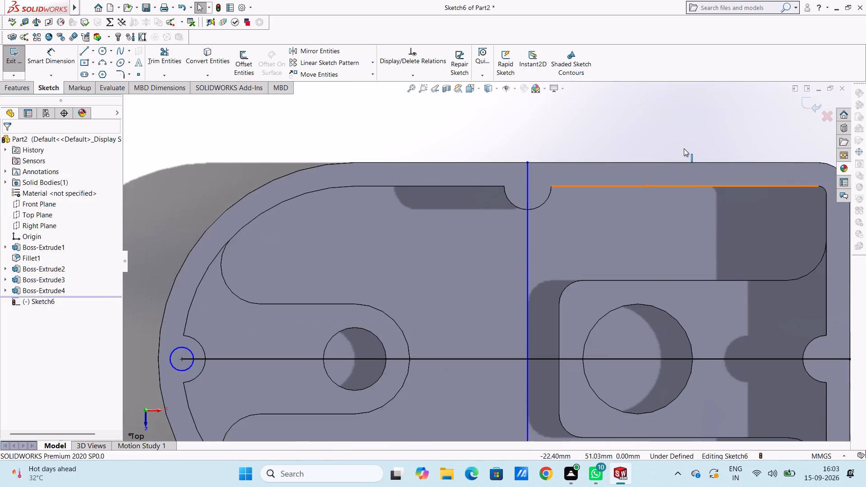
scroll(684, 148, up, 3)
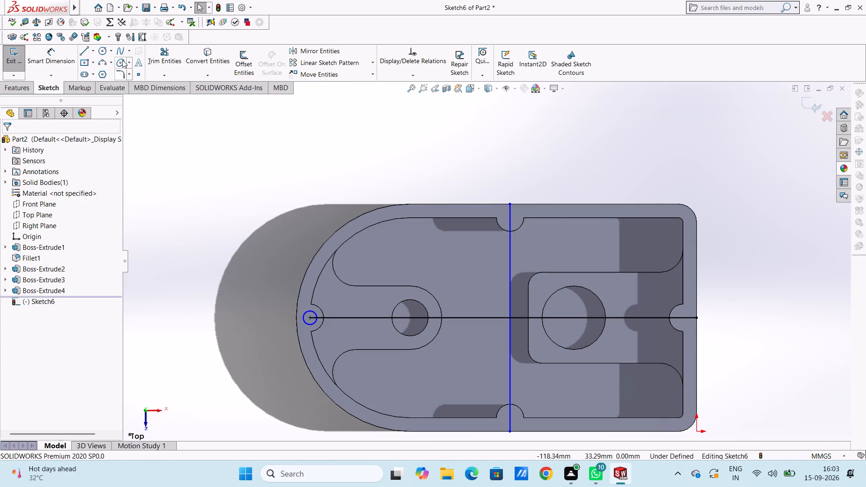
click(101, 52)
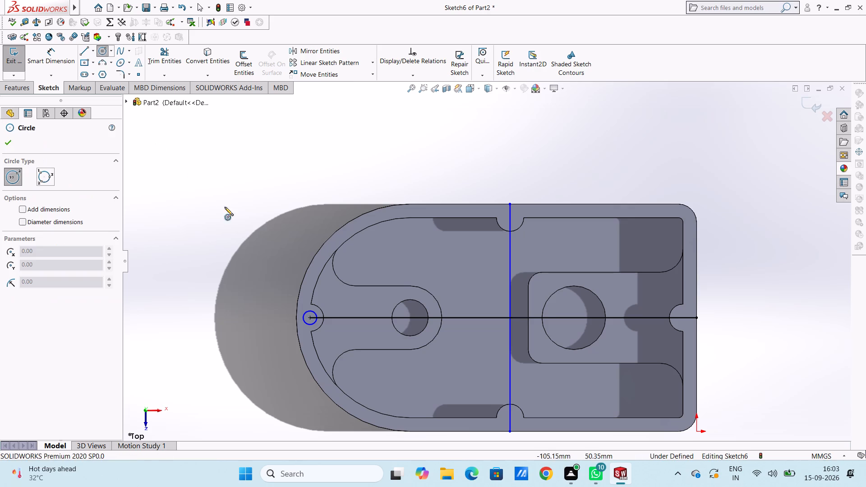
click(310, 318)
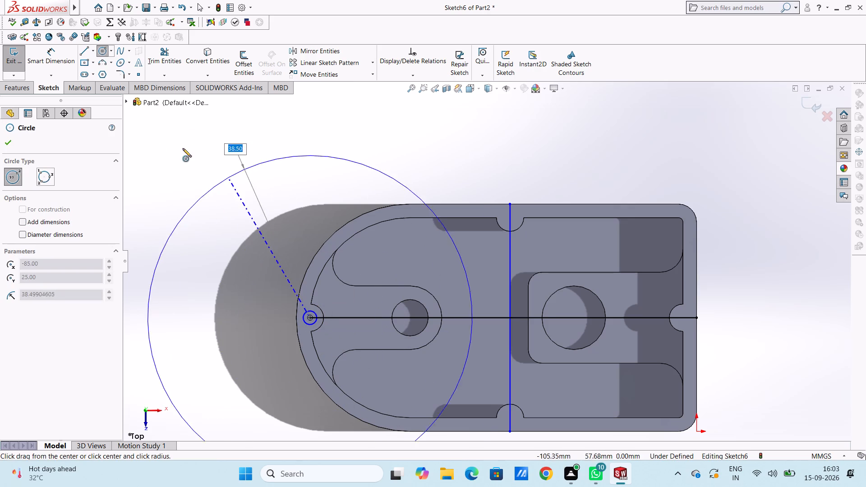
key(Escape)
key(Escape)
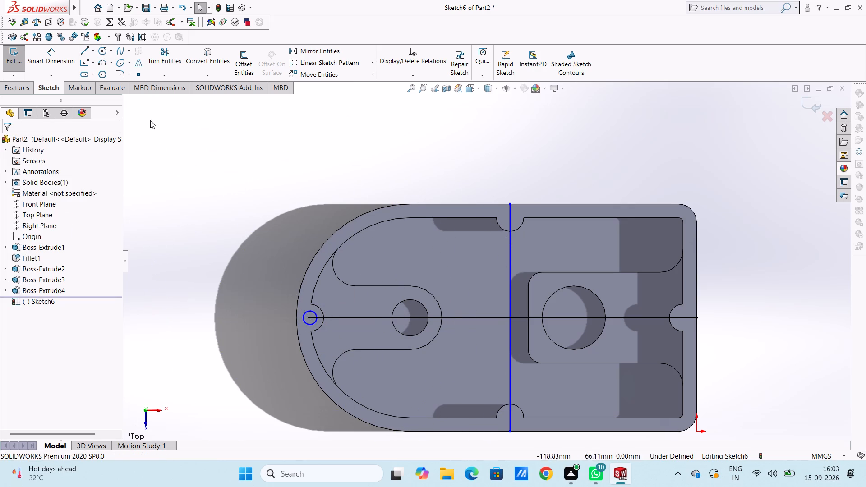
Draw a 3 mm radius three-point arc tracing the curved edge of the half-round boss at the rounded end.
click(99, 60)
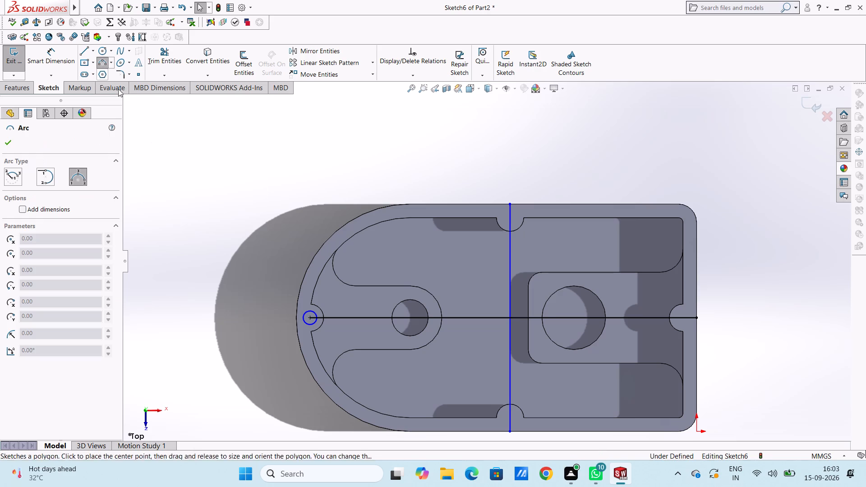
click(312, 304)
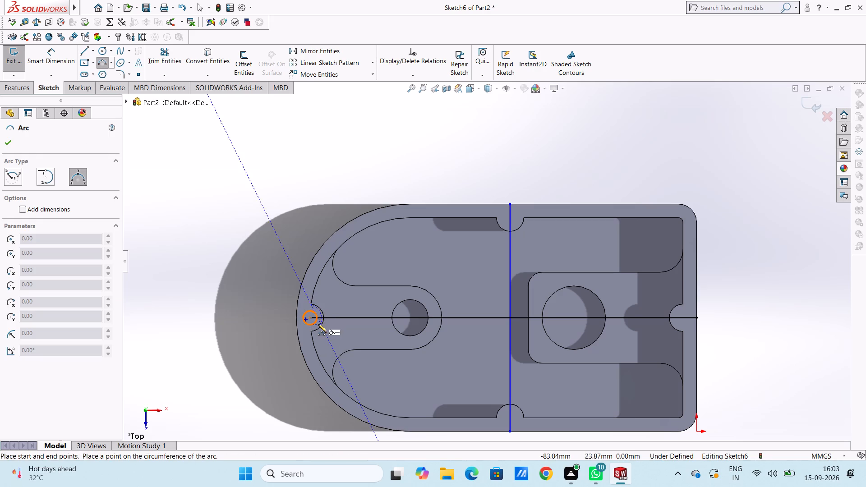
click(312, 331)
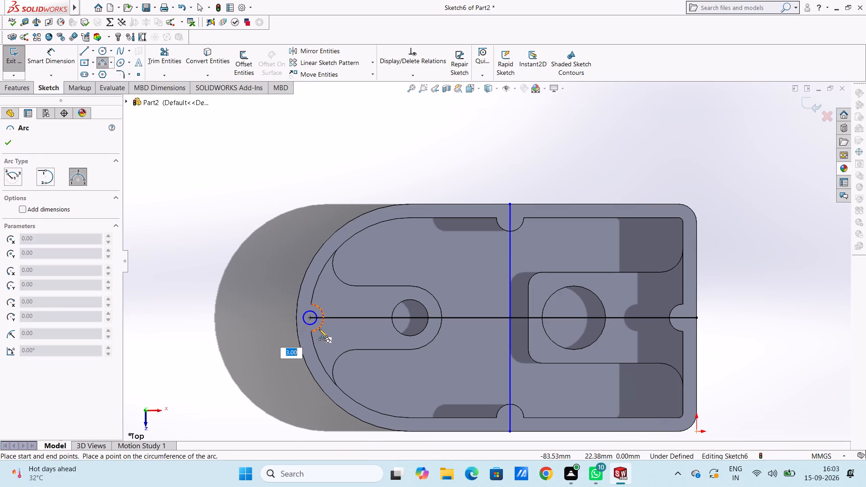
click(319, 328)
key(Escape)
key(Escape)
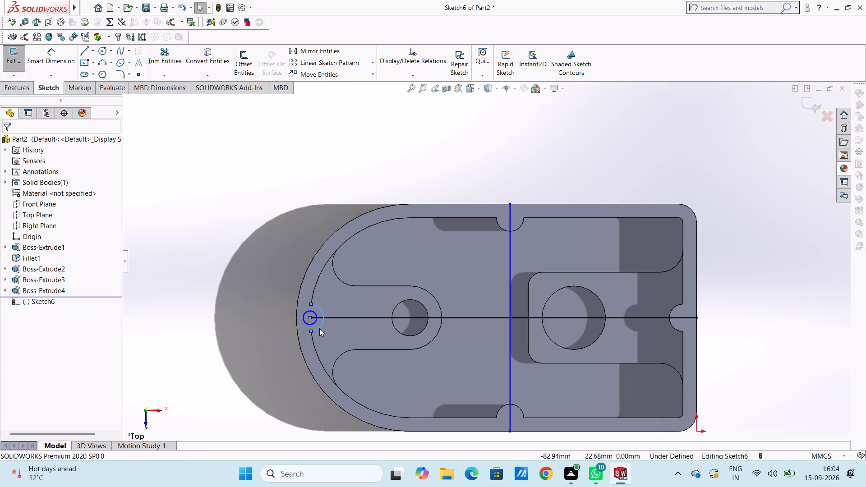
key(Escape)
Add a 3 mm diameter dimension to the small circle at the rounded-end boss.
click(67, 62)
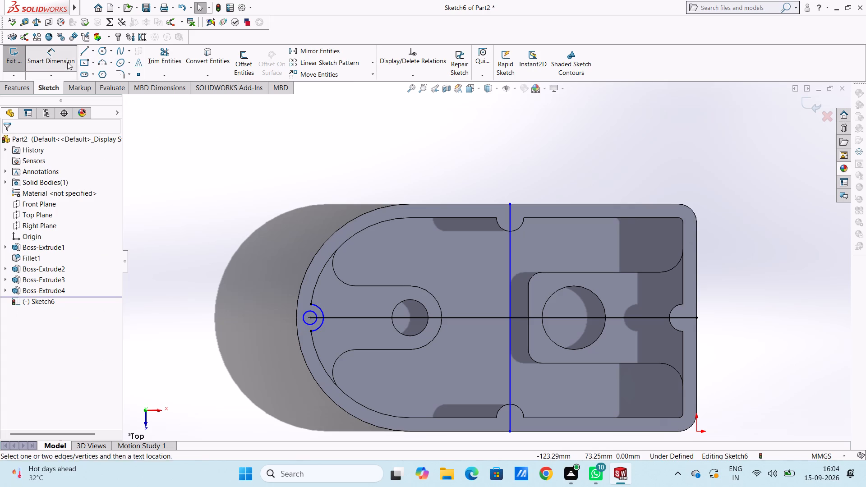
click(302, 320)
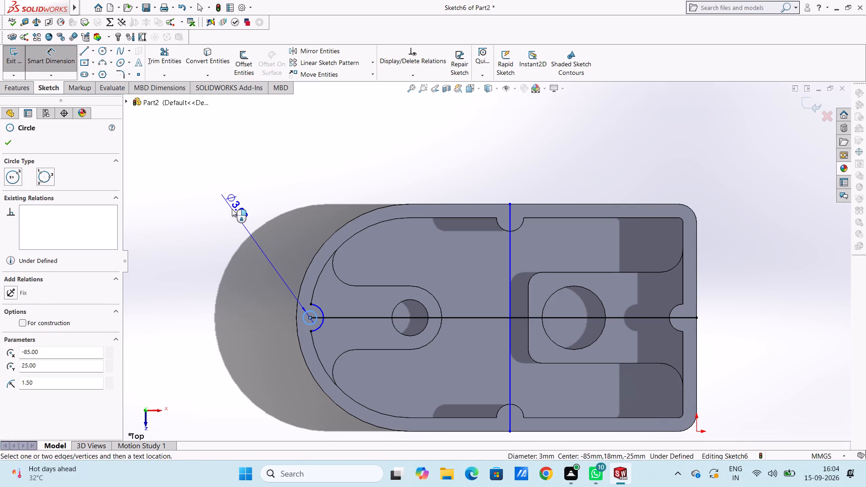
click(232, 209)
key(Return)
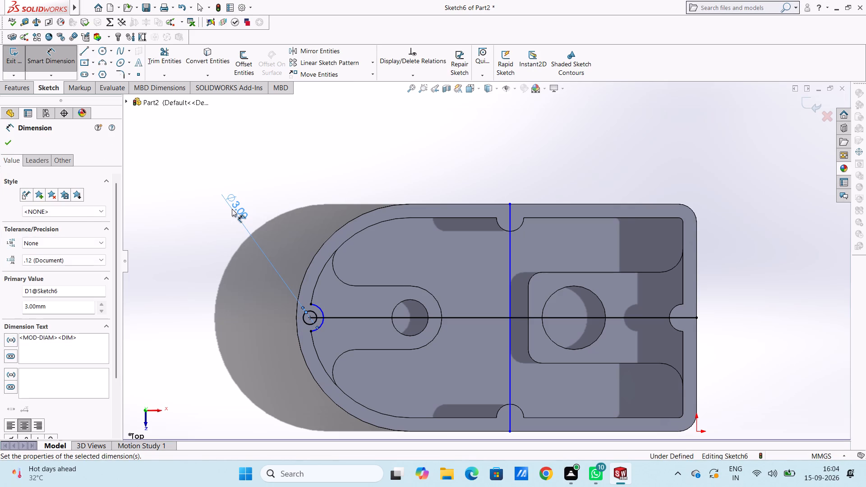
click(233, 285)
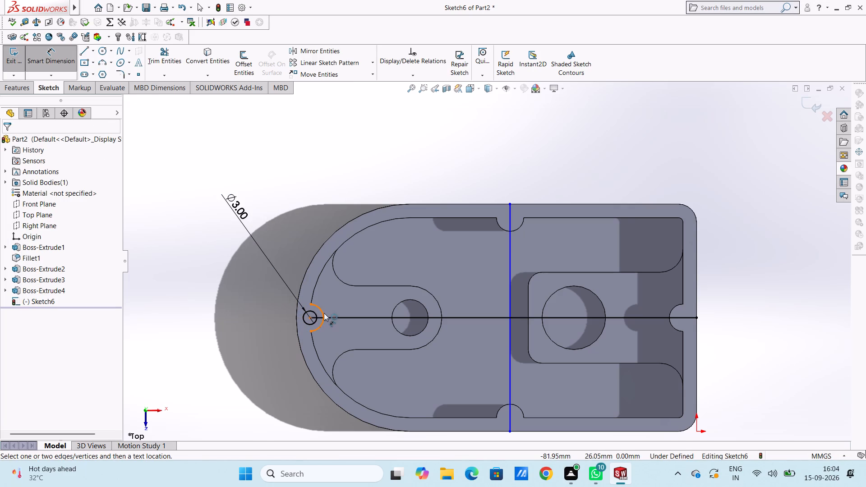
Add a 3 mm radius dimension to the arc around the small circle at the rounded end.
click(324, 312)
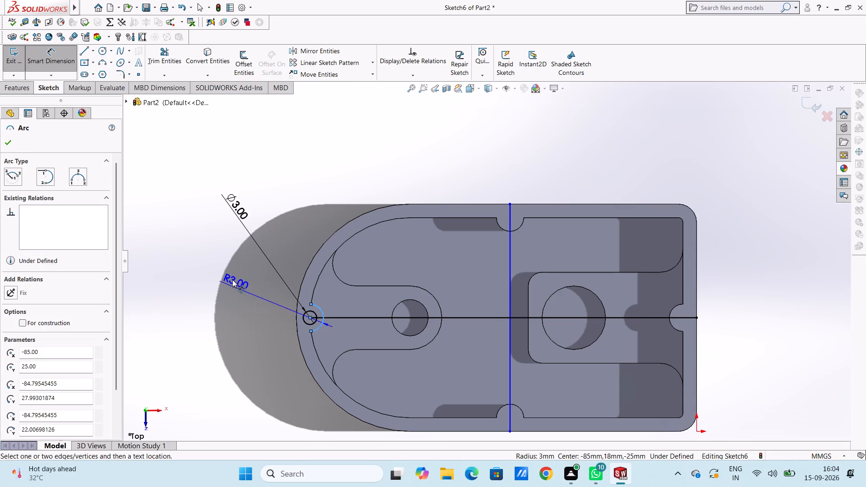
click(232, 279)
key(Return)
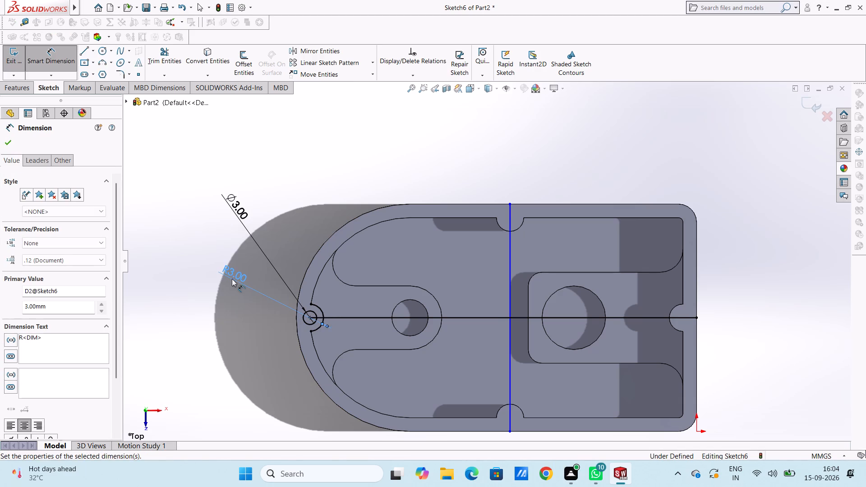
click(227, 300)
key(Escape)
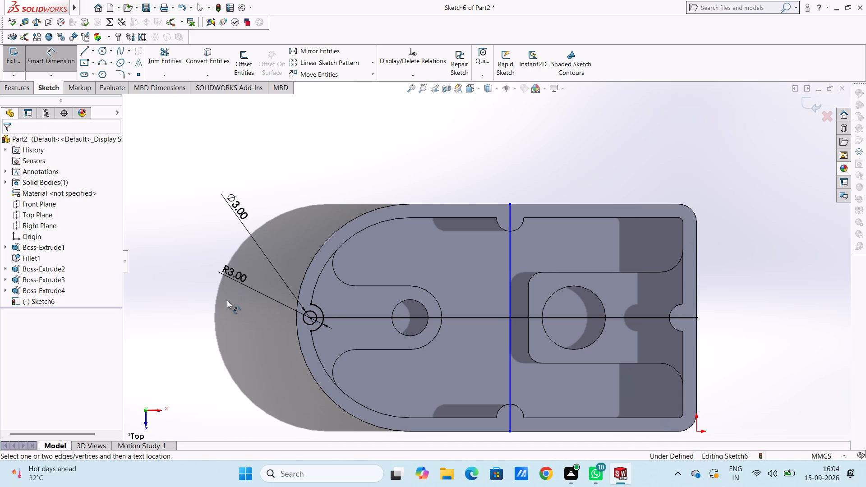
key(Escape)
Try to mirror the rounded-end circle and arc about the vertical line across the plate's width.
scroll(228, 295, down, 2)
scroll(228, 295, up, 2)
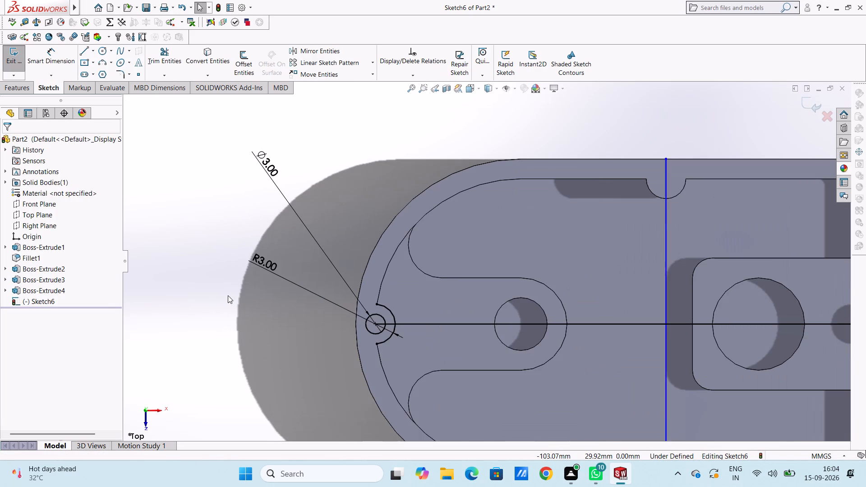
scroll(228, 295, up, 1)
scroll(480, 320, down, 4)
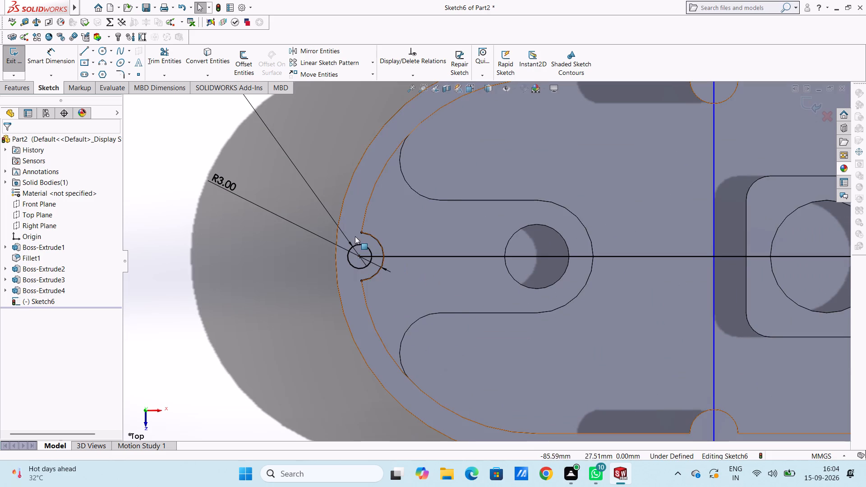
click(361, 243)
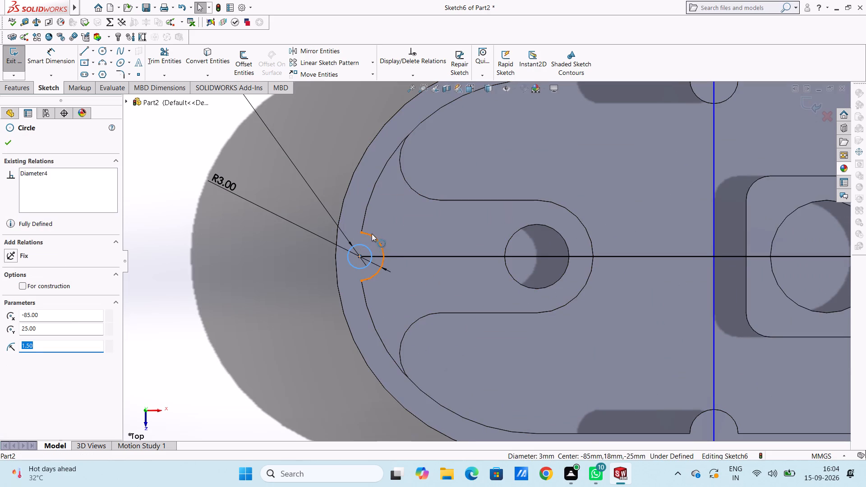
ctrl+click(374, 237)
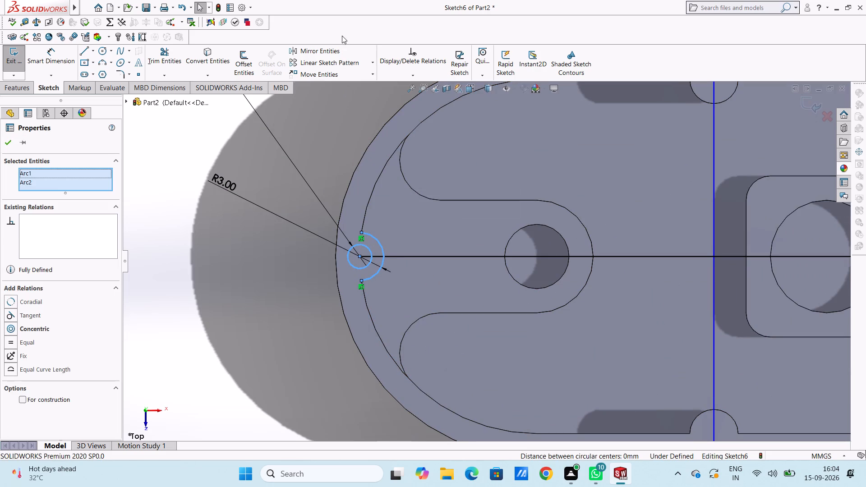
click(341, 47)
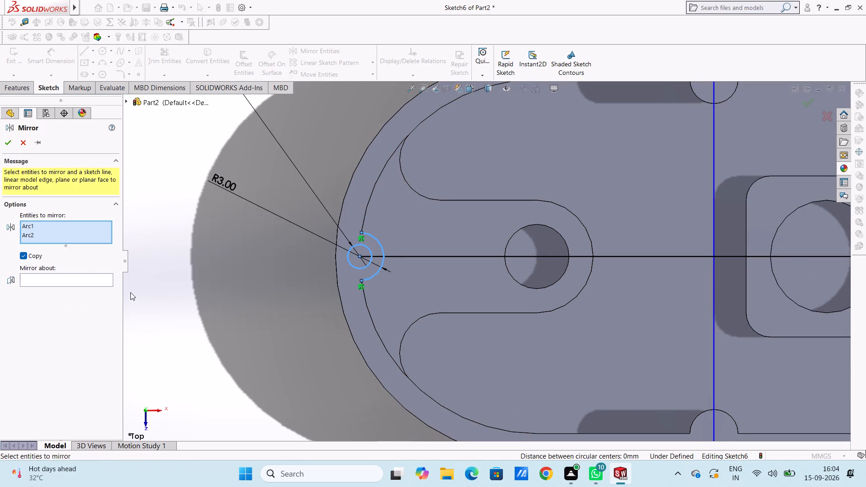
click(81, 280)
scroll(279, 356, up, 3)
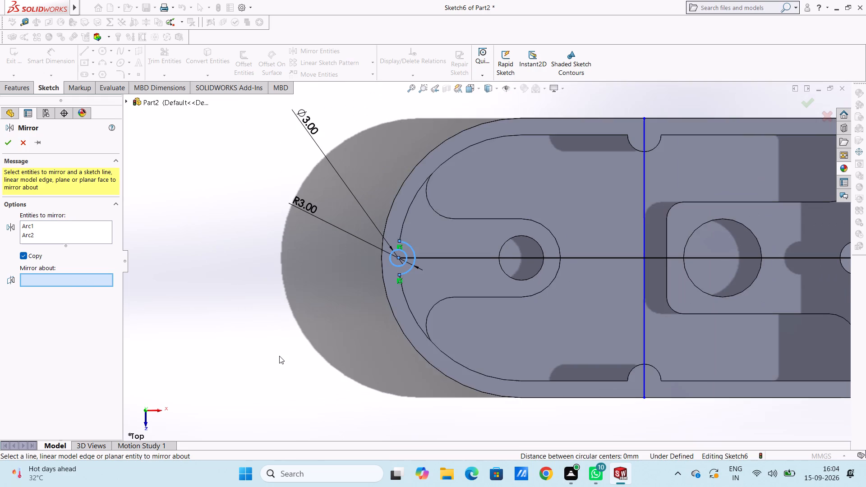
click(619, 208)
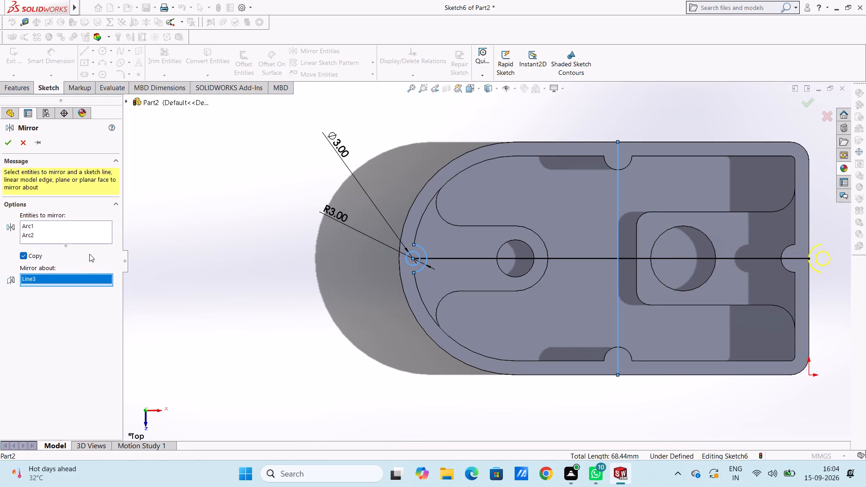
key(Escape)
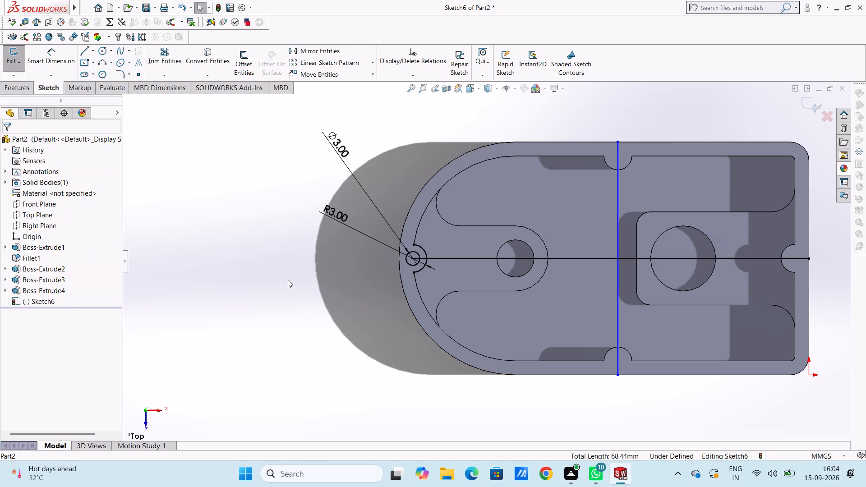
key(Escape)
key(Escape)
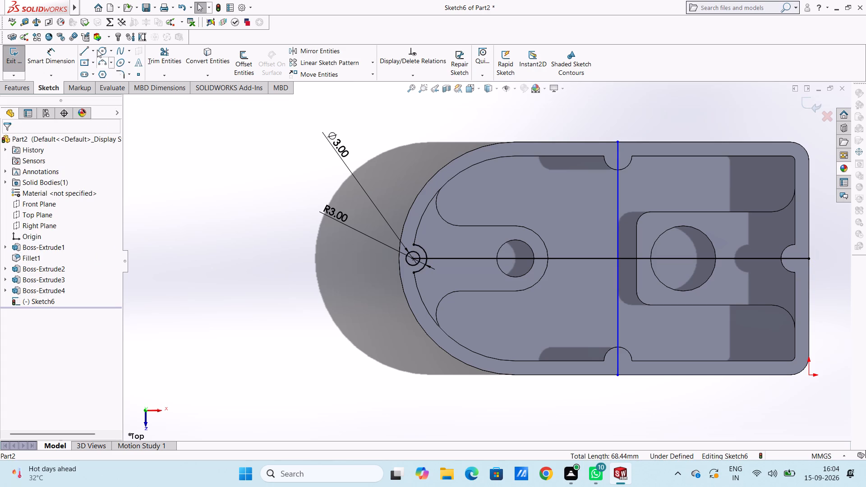
Draw a 1.5 mm radius circle centred on the half-round boss of the upper long edge.
click(102, 51)
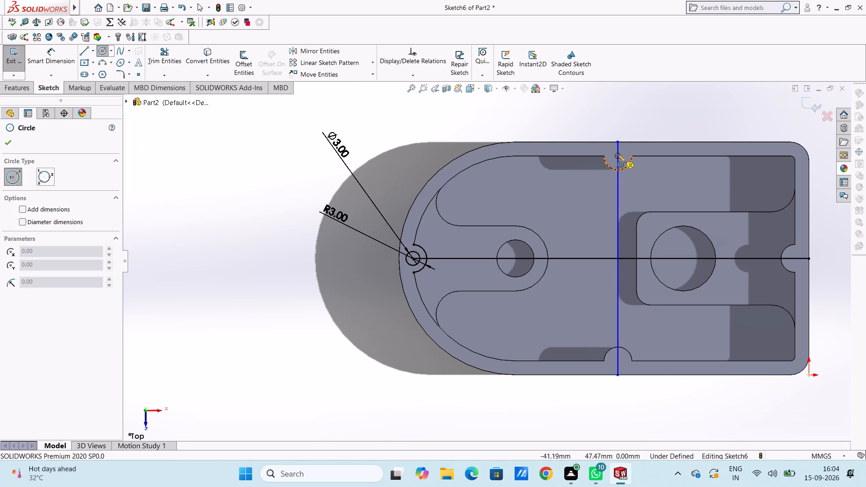
click(618, 154)
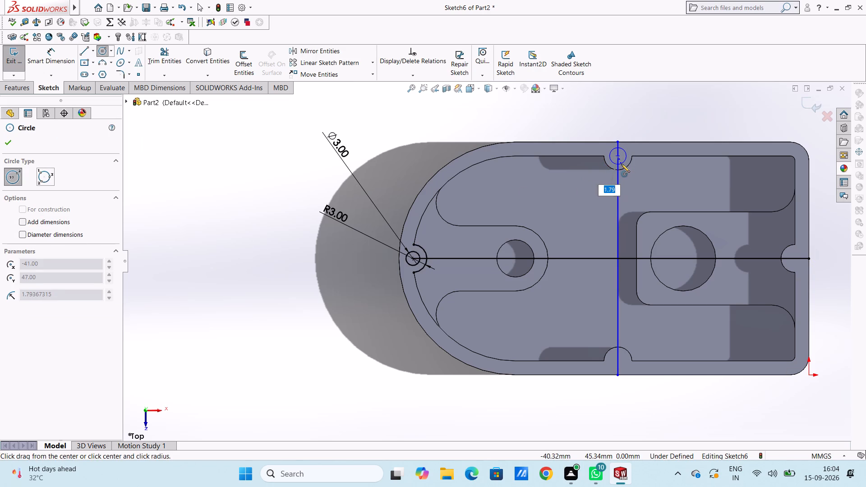
text(1.5)
key(Return)
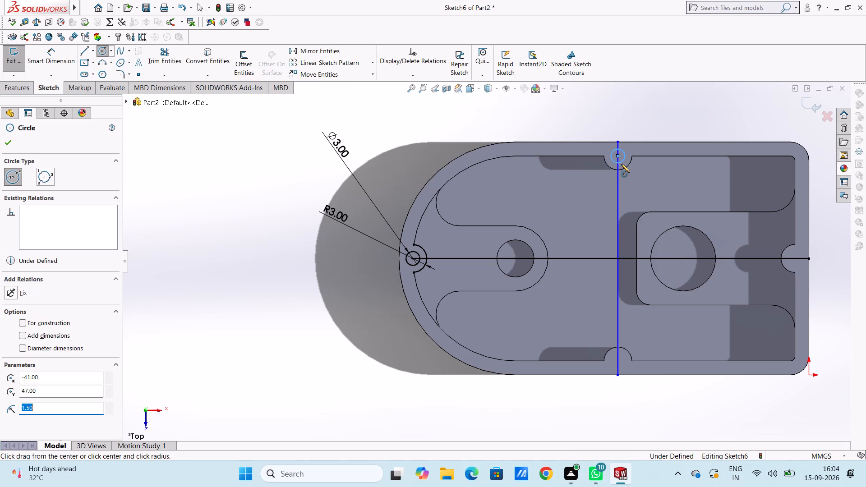
key(Escape)
key(Escape)
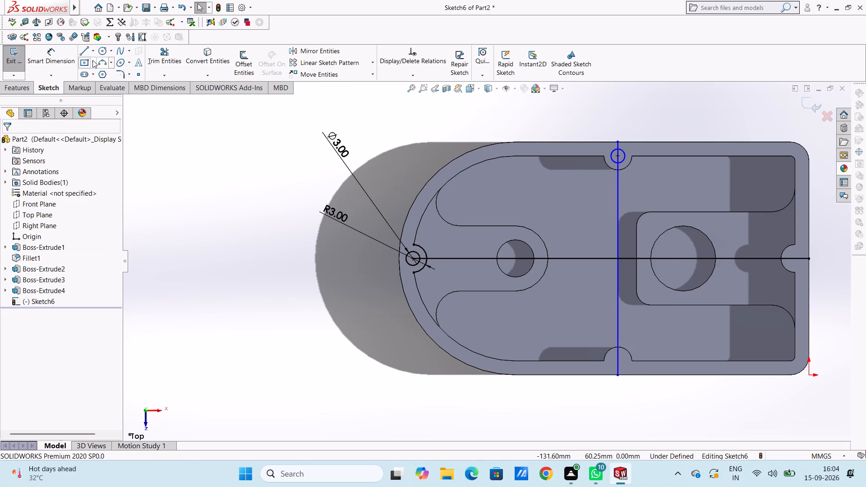
Draw a three-point arc tracing the curved edge of the upper long edge's half-round boss.
click(100, 62)
click(604, 155)
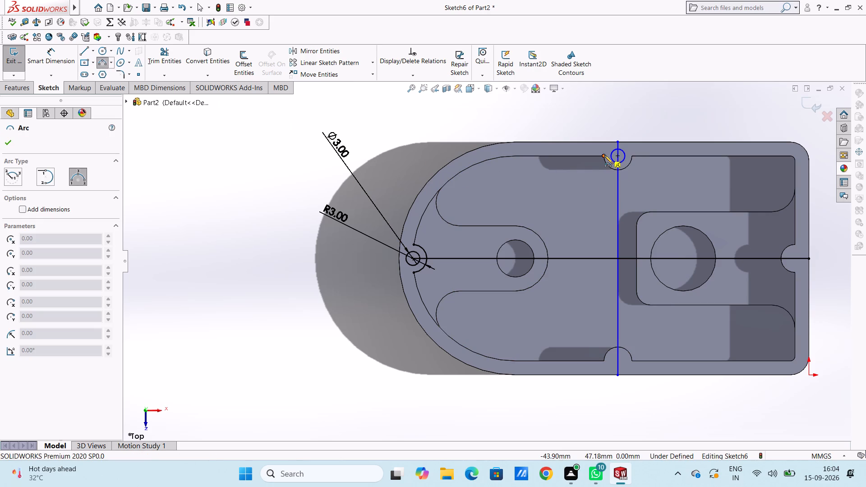
click(631, 155)
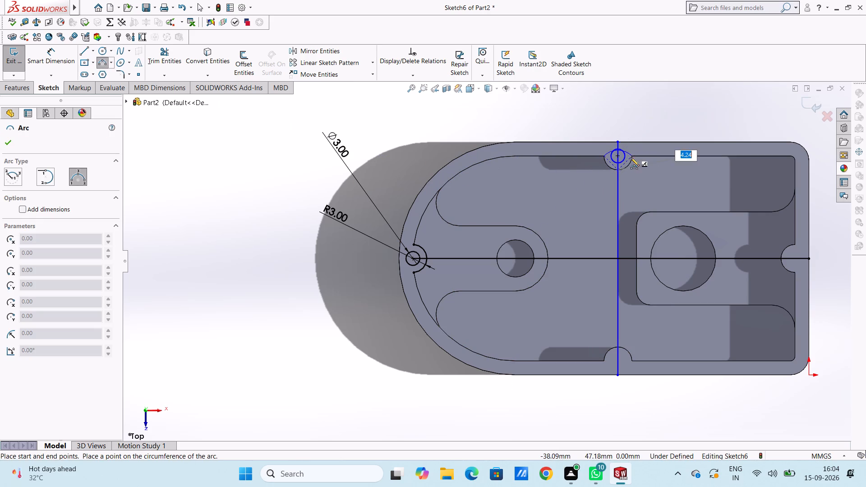
click(626, 166)
key(Escape)
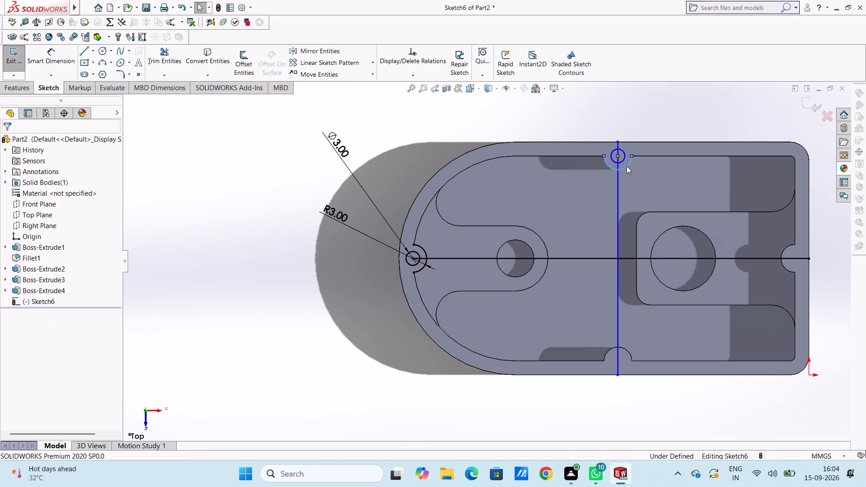
key(Escape)
Add a 3 mm diameter dimension to the small circle at the upper long-edge boss.
click(55, 60)
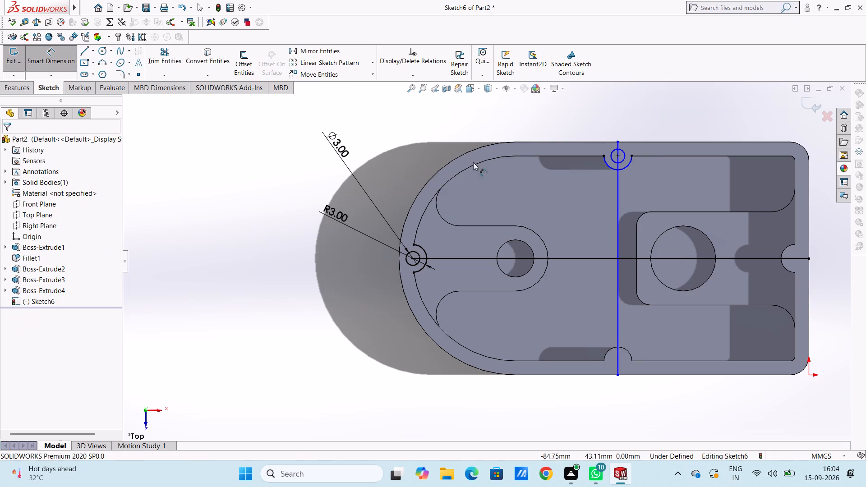
click(623, 150)
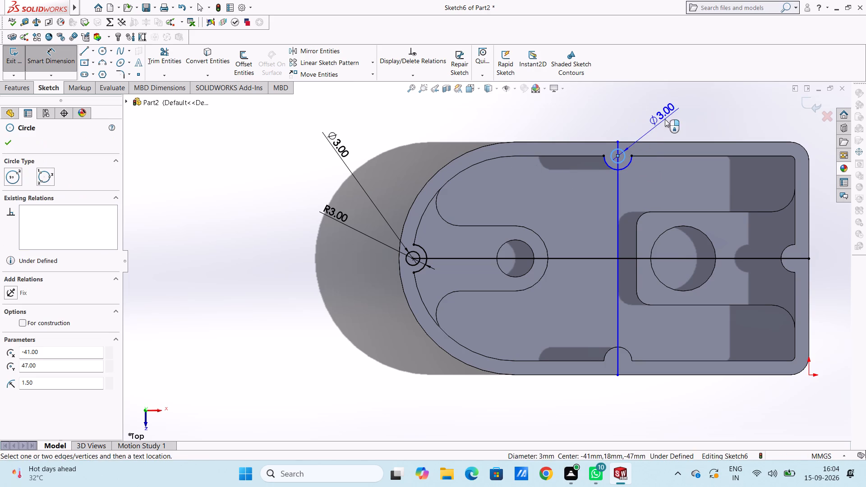
click(680, 106)
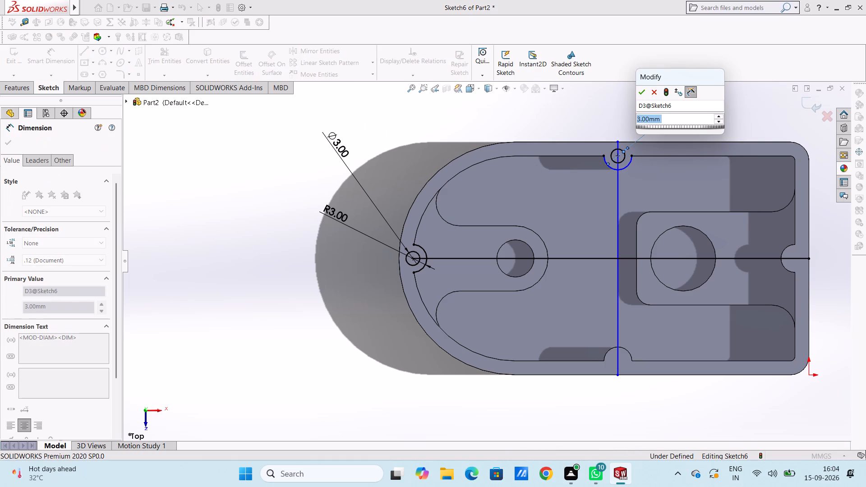
key(Return)
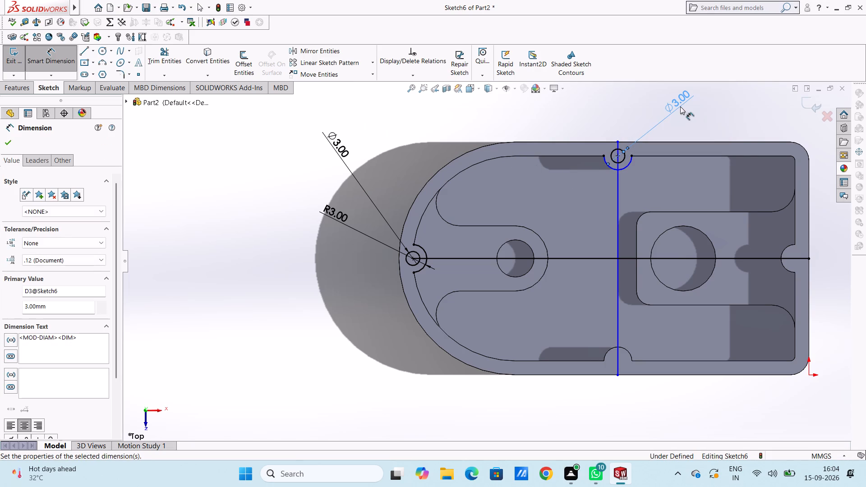
click(692, 120)
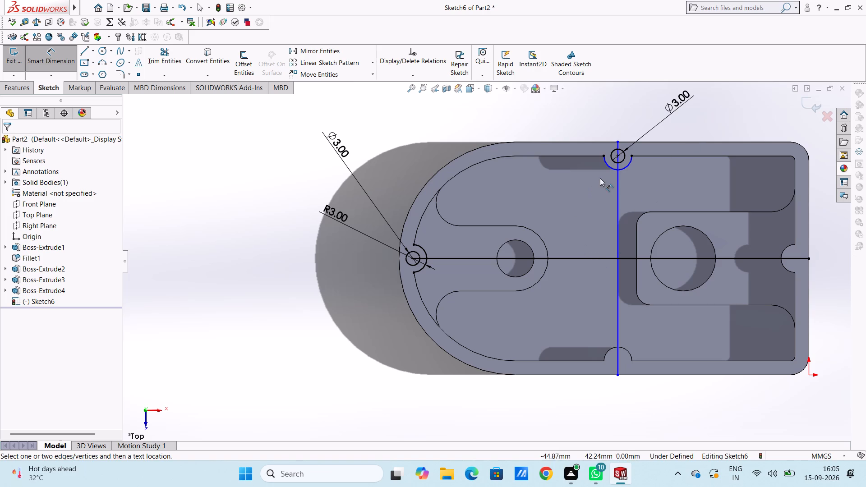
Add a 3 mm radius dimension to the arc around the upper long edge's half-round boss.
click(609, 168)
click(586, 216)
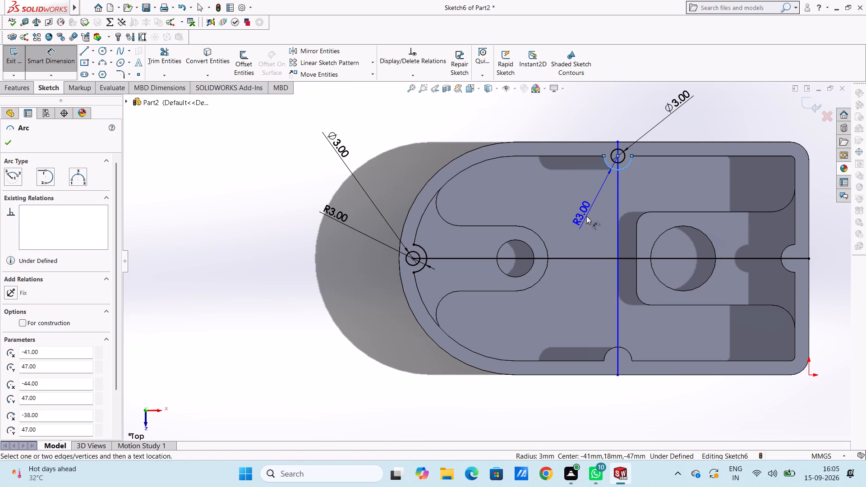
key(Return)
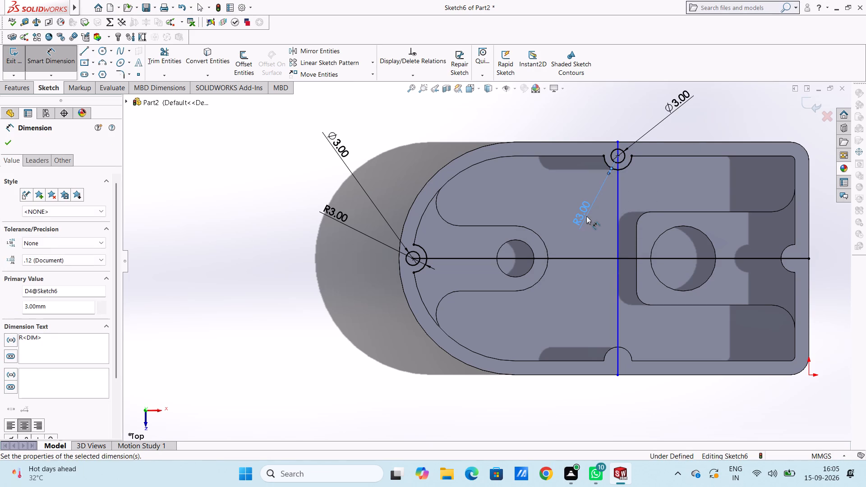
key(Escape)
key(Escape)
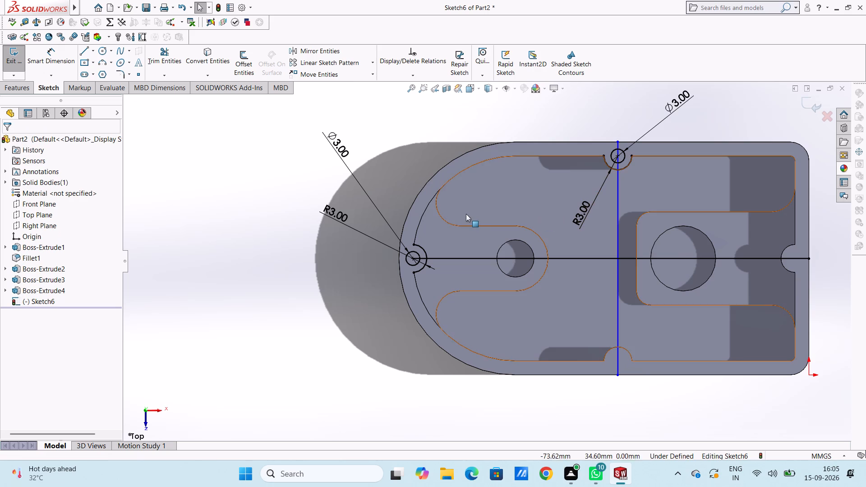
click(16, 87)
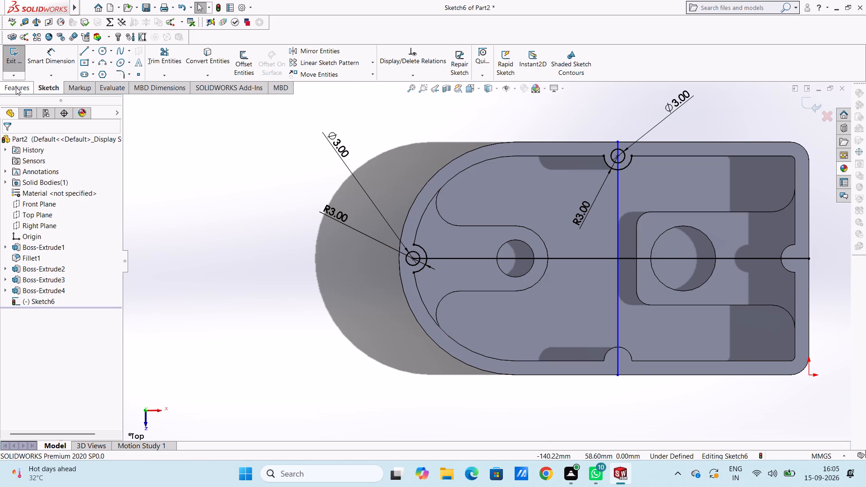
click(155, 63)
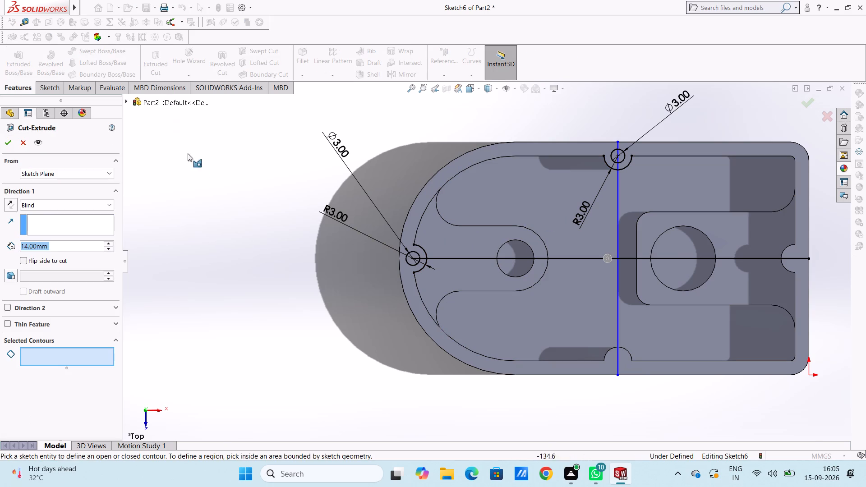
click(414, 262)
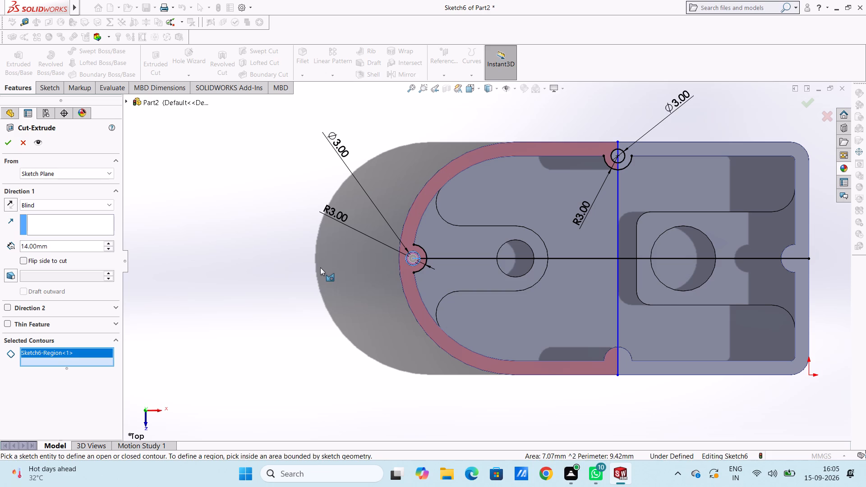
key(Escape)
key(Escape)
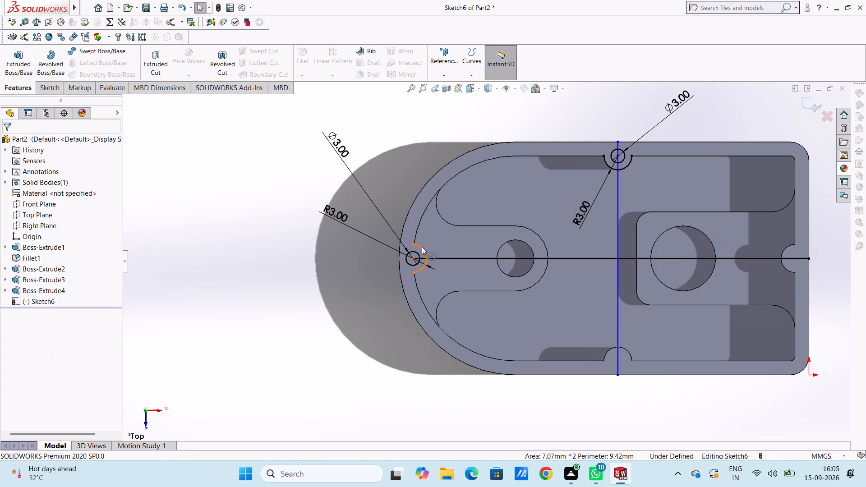
Delete the boss-outline arcs at the rounded end and the upper long edge, together with their dimensions.
click(422, 247)
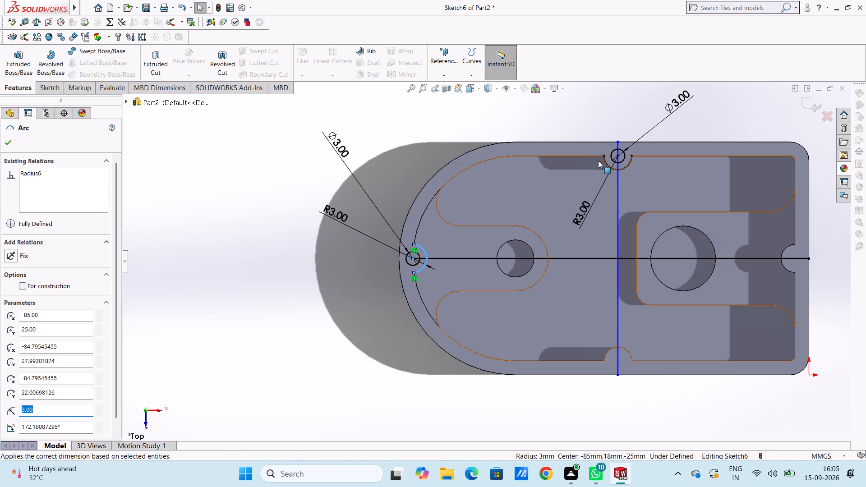
ctrl+click(605, 162)
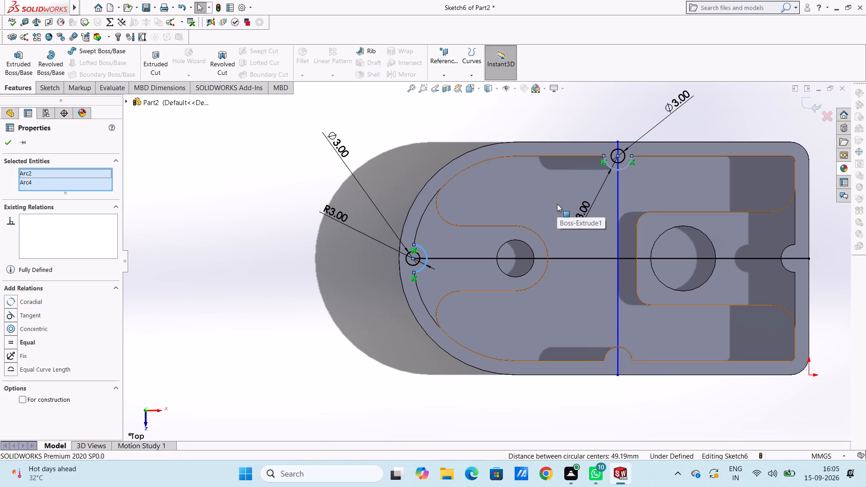
key(Delete)
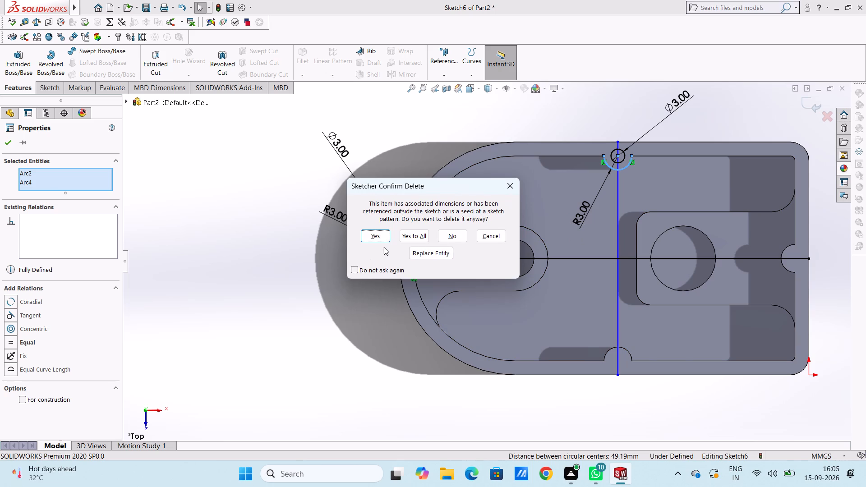
click(383, 237)
click(373, 236)
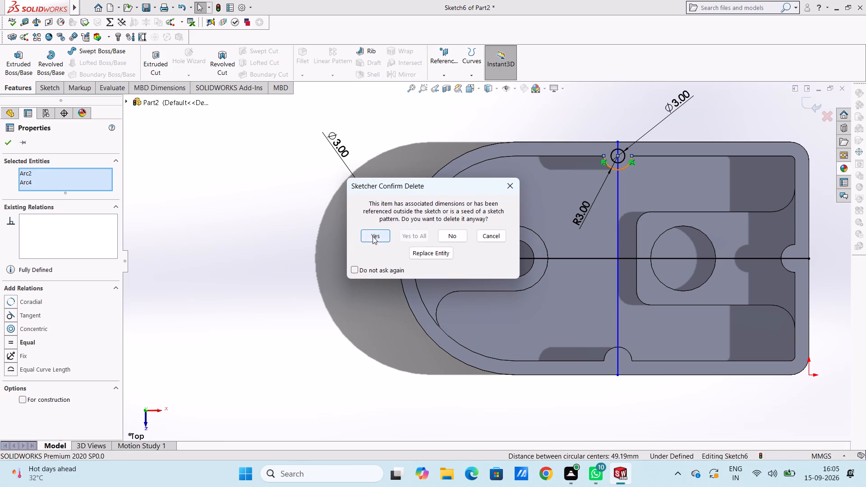
Mirror the upper long-edge circle about the lengthwise centre line onto the opposite half-round boss.
scroll(321, 268, up, 2)
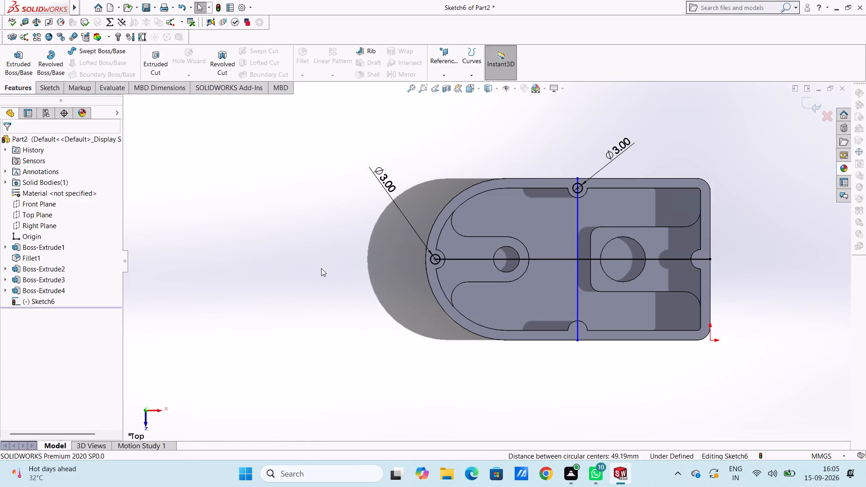
click(45, 84)
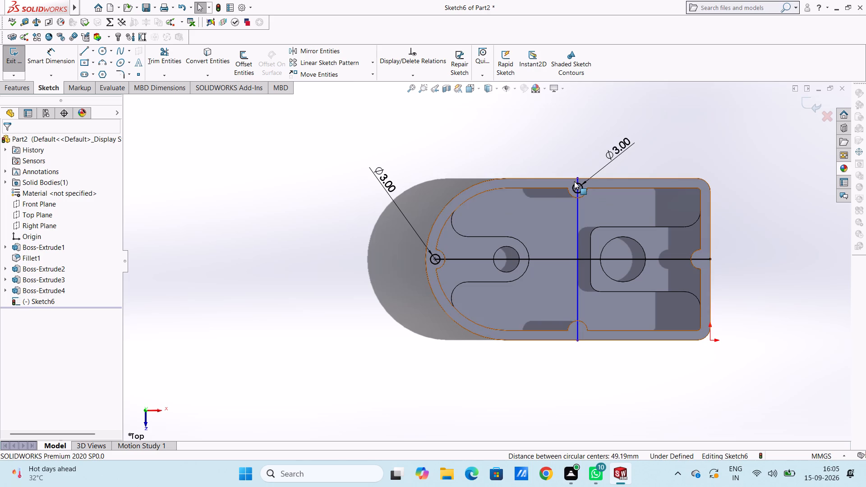
click(571, 187)
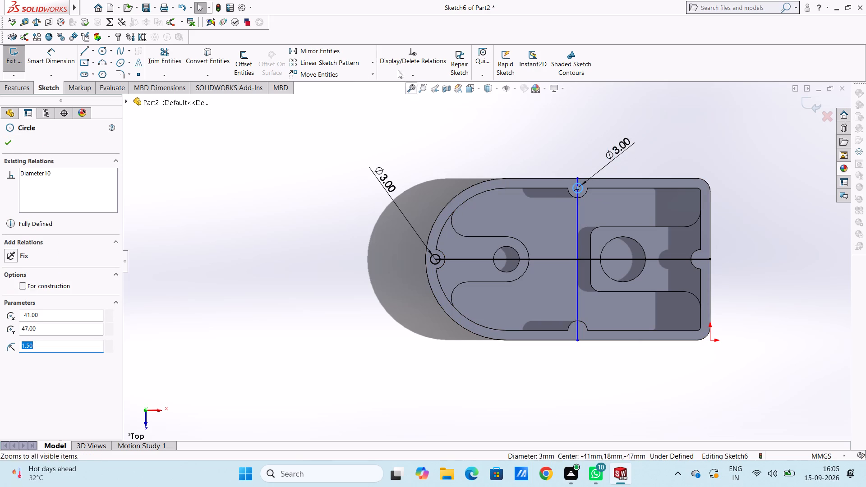
click(373, 65)
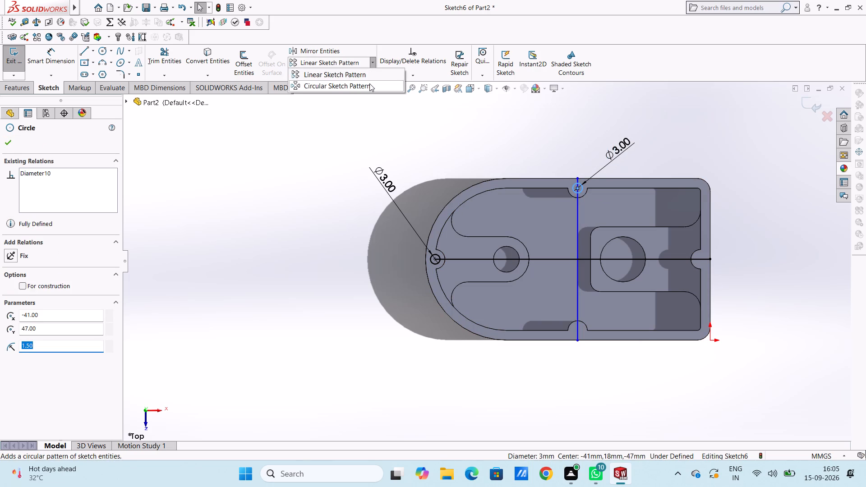
click(350, 53)
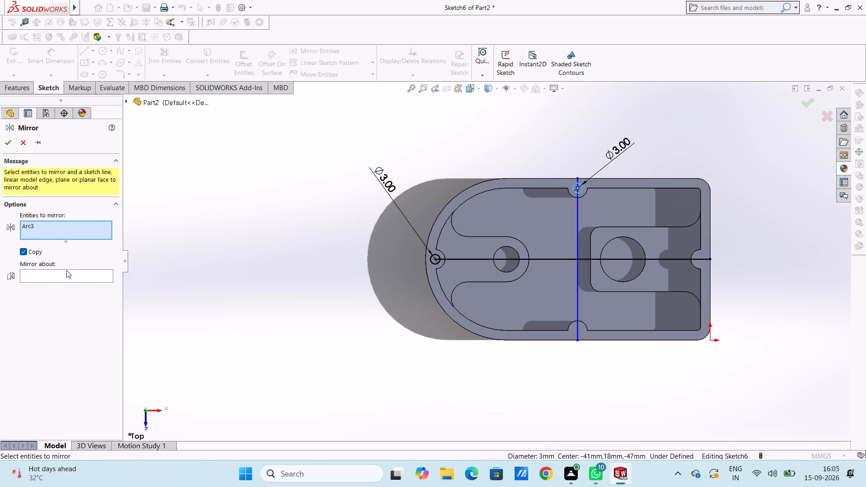
click(66, 270)
click(68, 276)
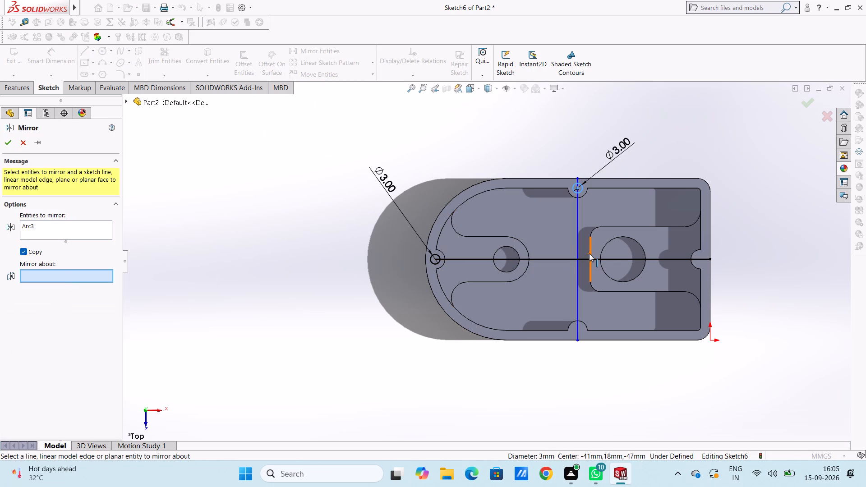
click(565, 257)
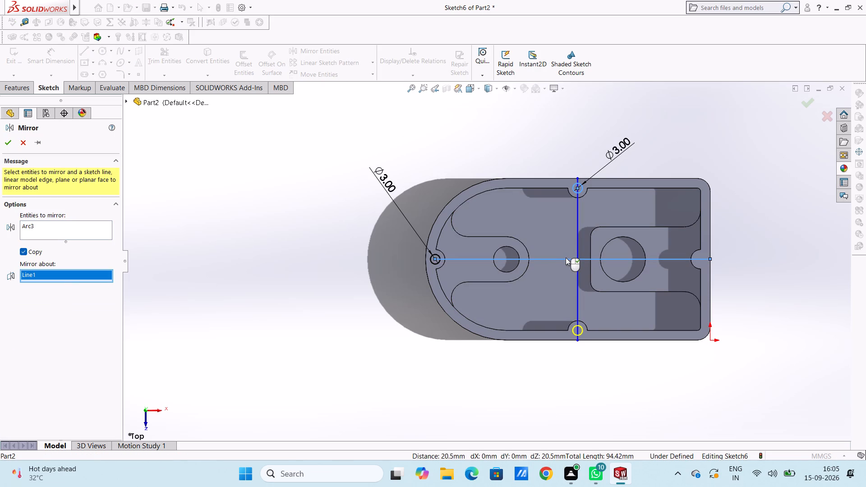
click(12, 145)
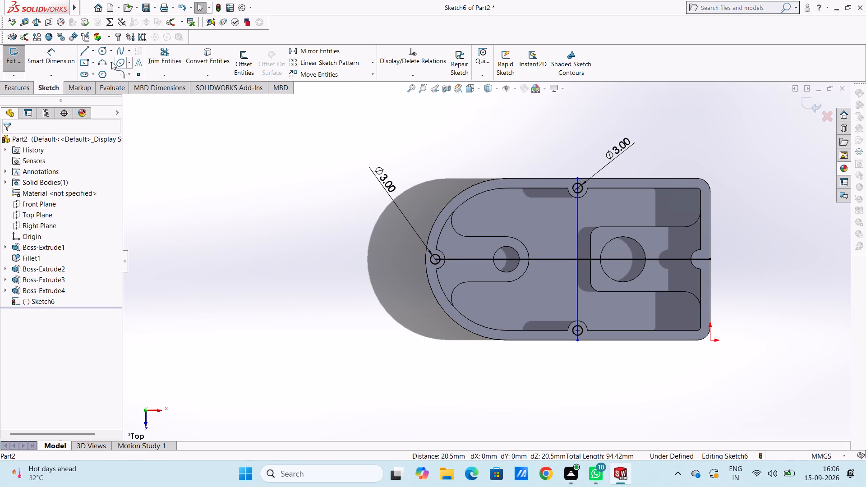
Draw a 1.5 mm radius circle centred on the half-round boss of the straight short edge.
click(104, 54)
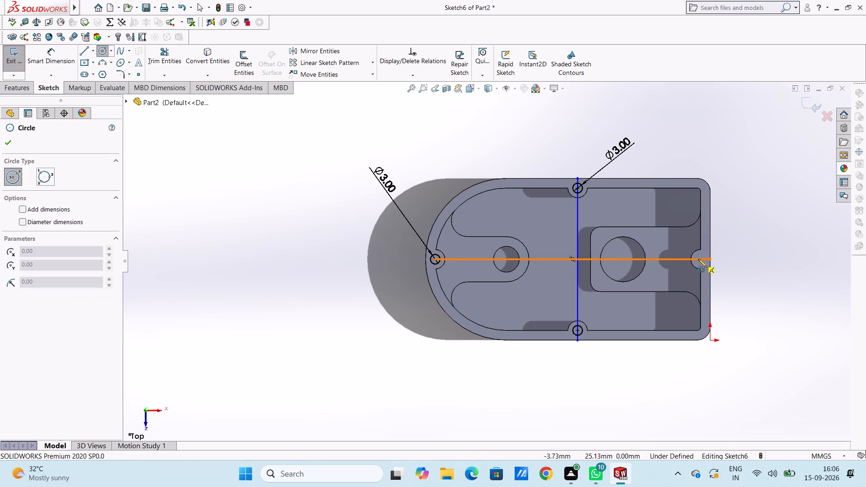
scroll(698, 259, down, 4)
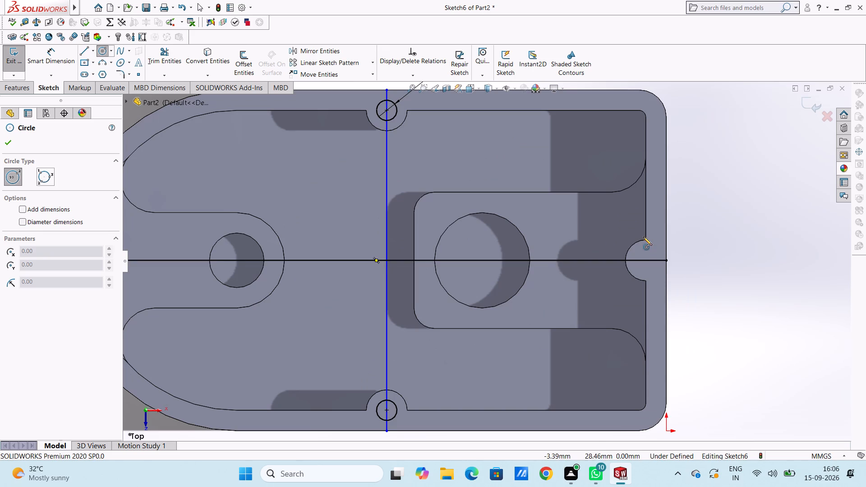
click(645, 260)
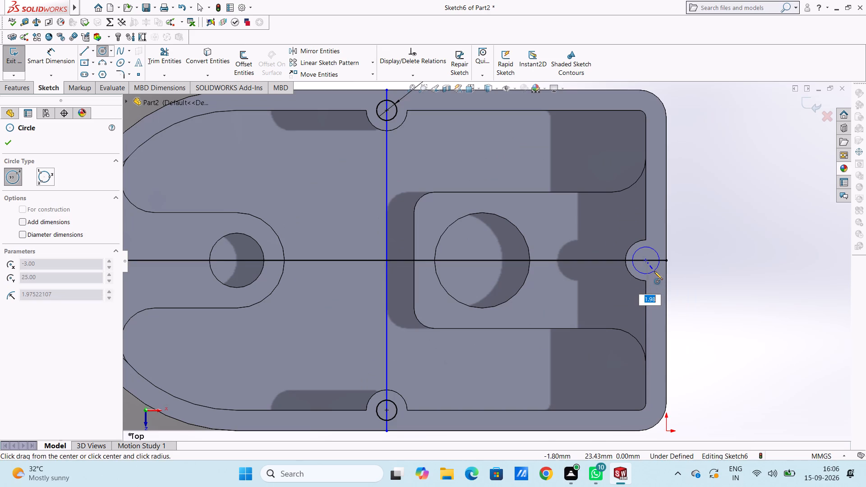
text(1.5)
key(Return)
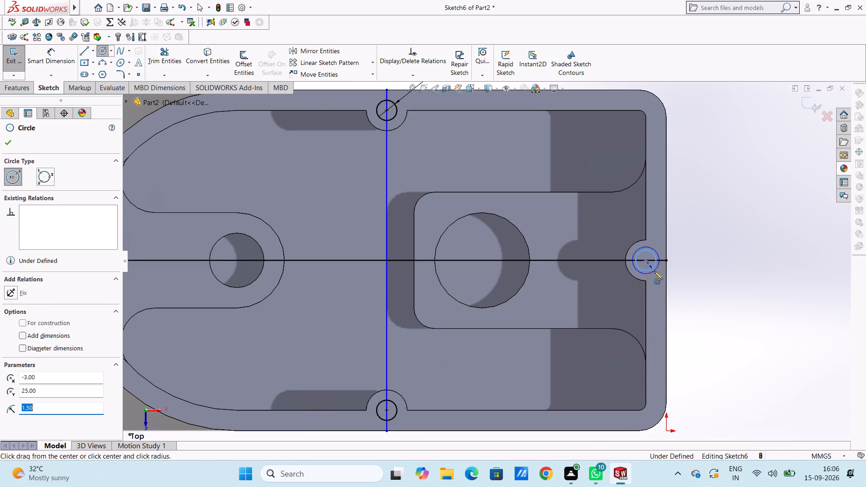
Add a 3 mm diameter dimension to the small circle at the straight short-edge boss.
click(64, 62)
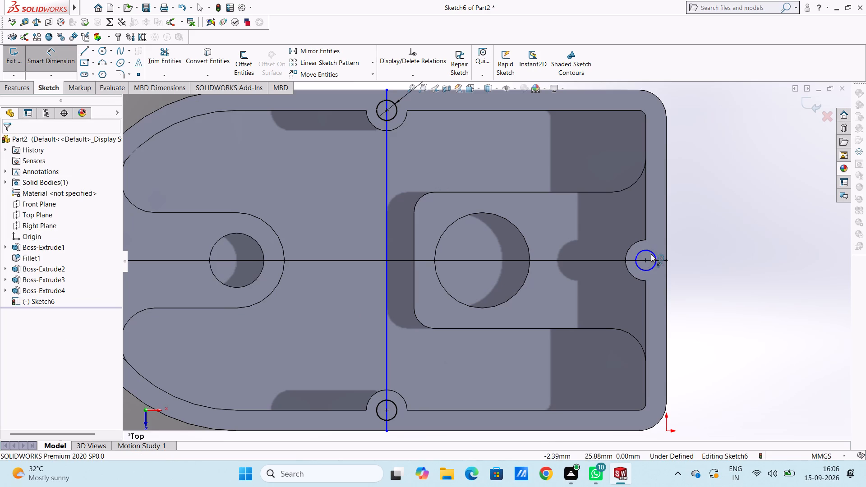
click(651, 252)
click(774, 165)
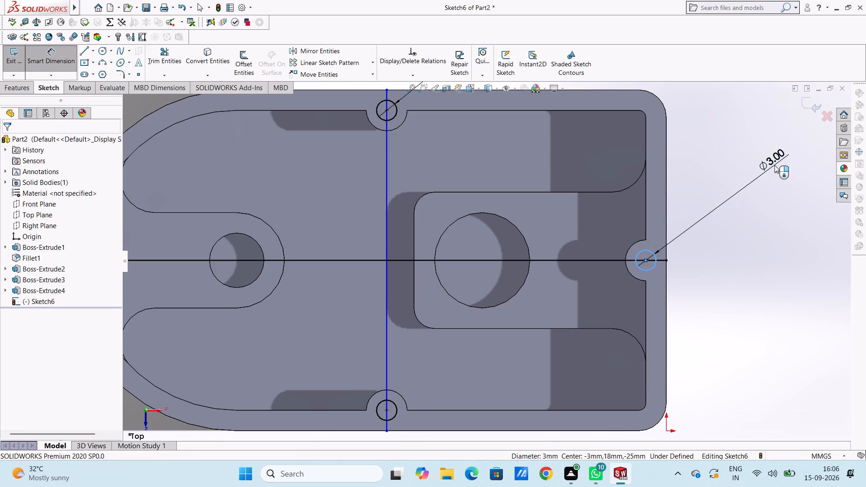
key(Return)
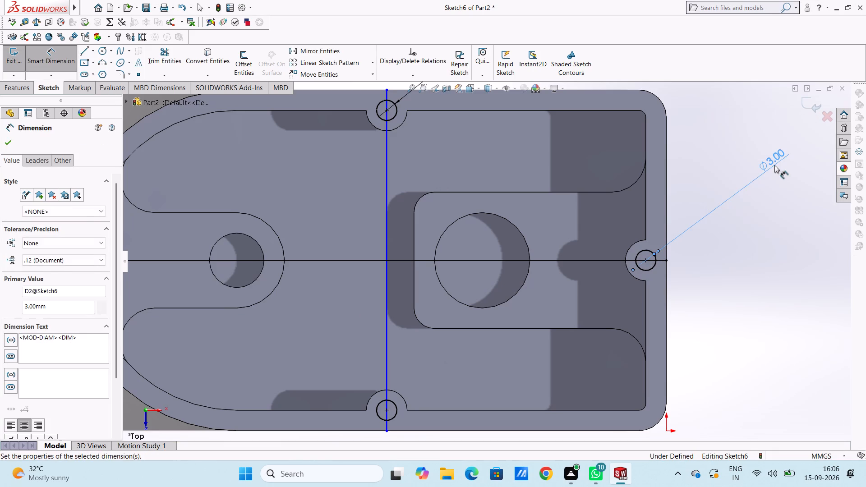
key(Escape)
key(Escape)
Delete the lengthwise centre line and the vertical line across the plate's width from the sketch.
scroll(464, 269, down, 3)
scroll(464, 268, up, 2)
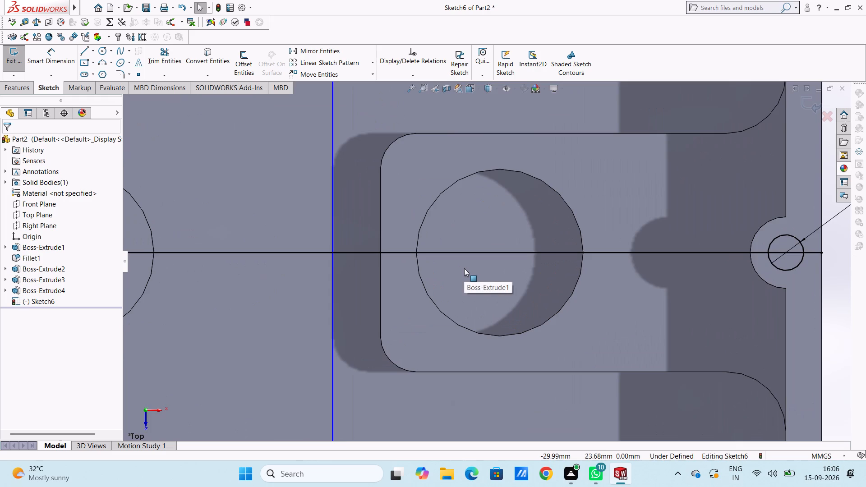
scroll(464, 268, up, 4)
click(396, 259)
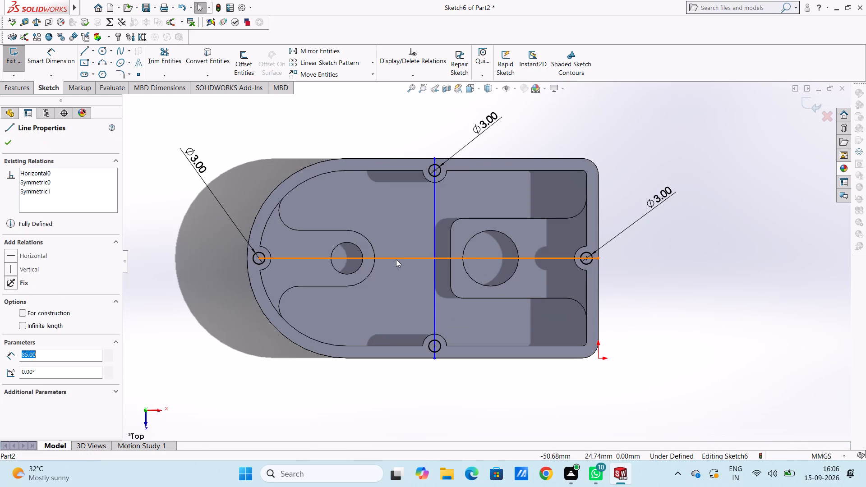
key(Delete)
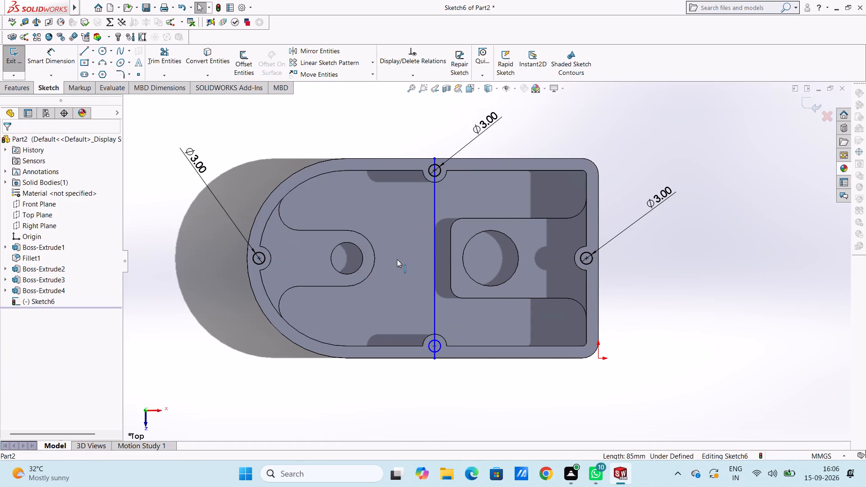
click(434, 243)
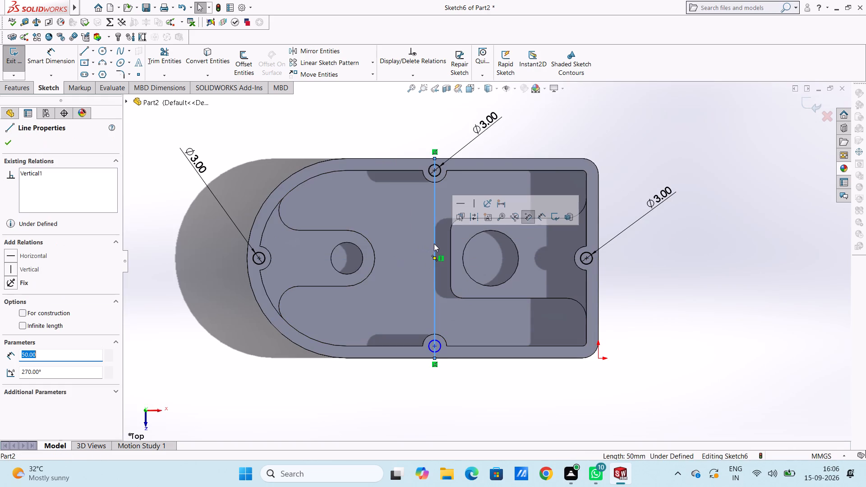
key(Delete)
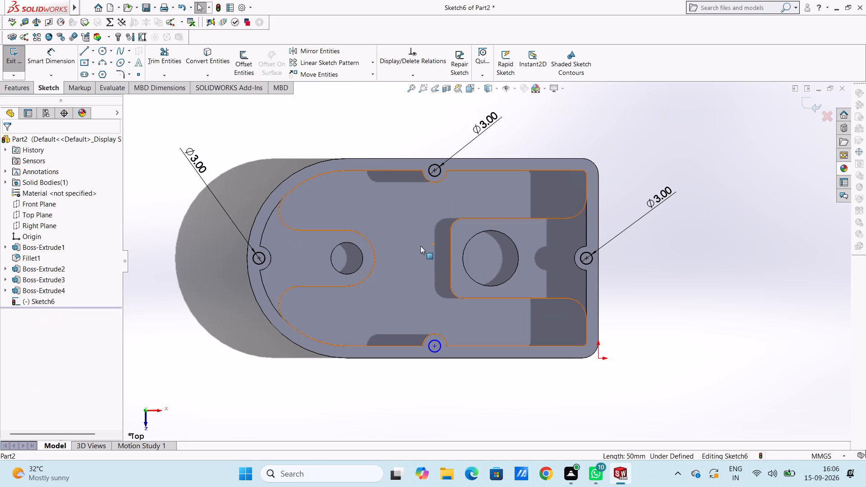
Add a 3 mm diameter dimension to the mirrored circle at the lower long-edge boss.
click(59, 56)
click(428, 349)
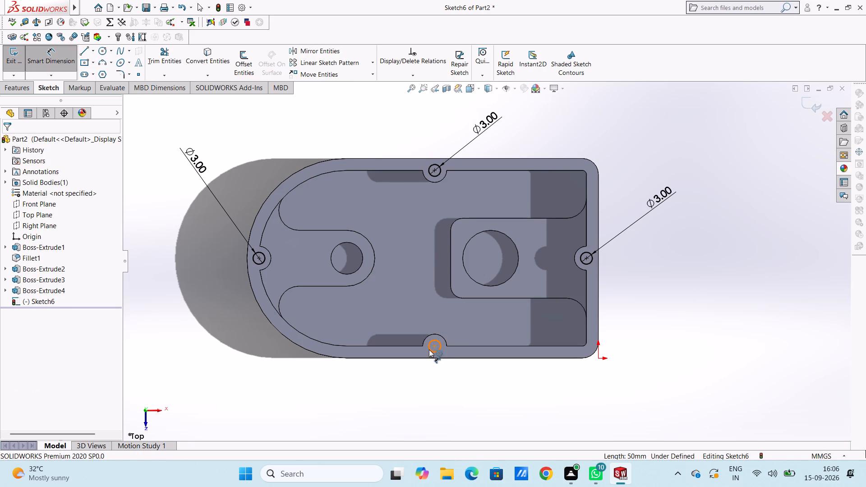
click(316, 403)
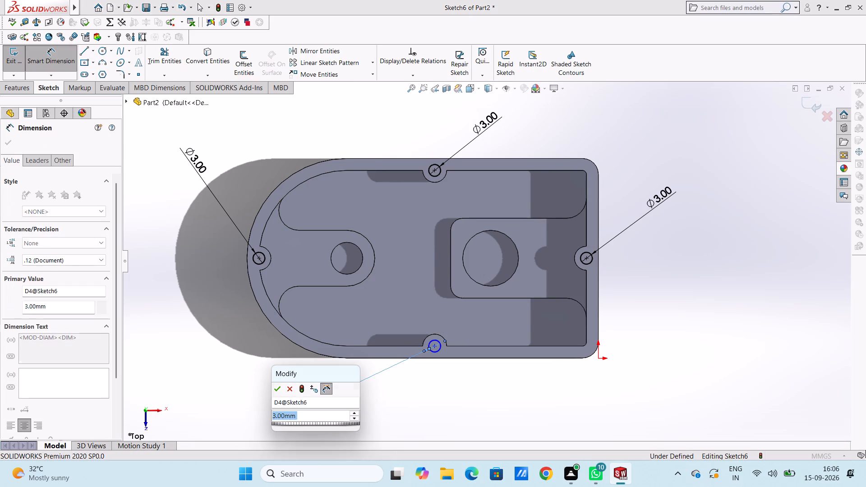
key(Return)
click(421, 401)
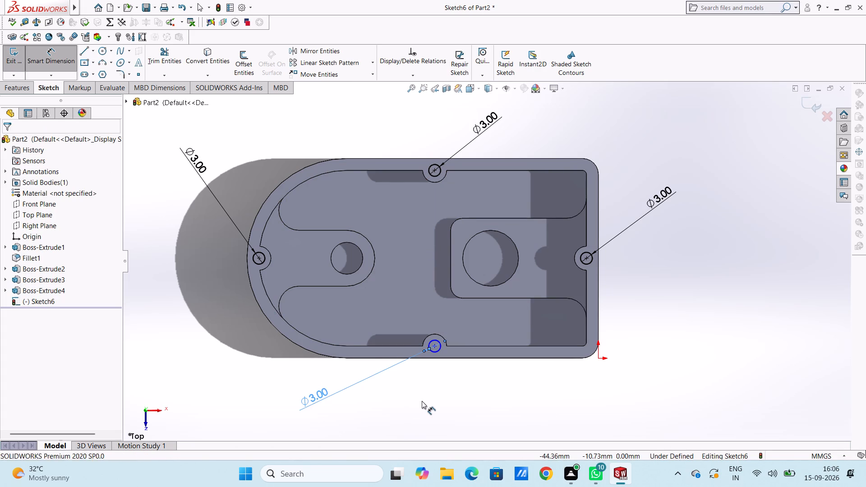
middle_drag(422, 401, 387, 388)
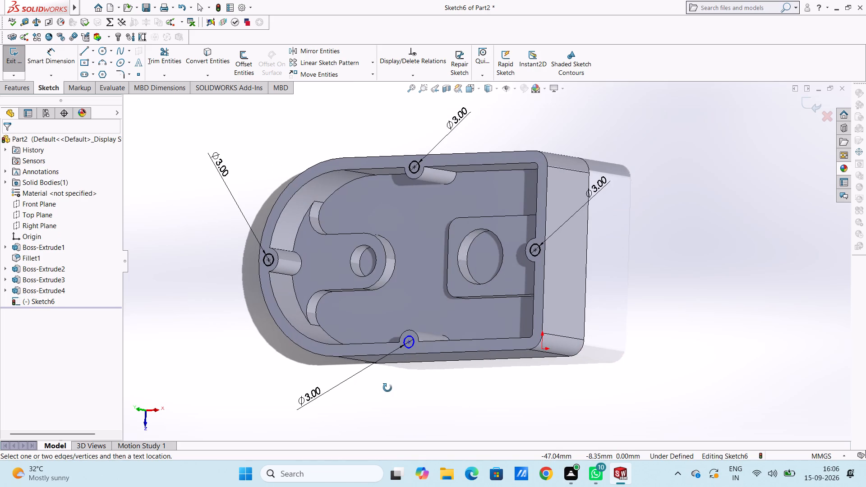
Cut-extrude the four 3 mm circles on the half-round screw bosses to a blind depth of 14 mm.
middle_drag(387, 388, 383, 387)
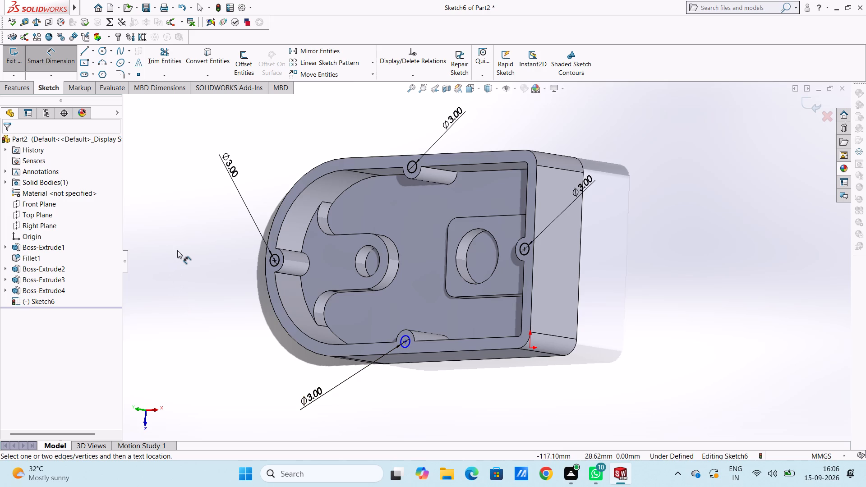
click(14, 86)
click(147, 74)
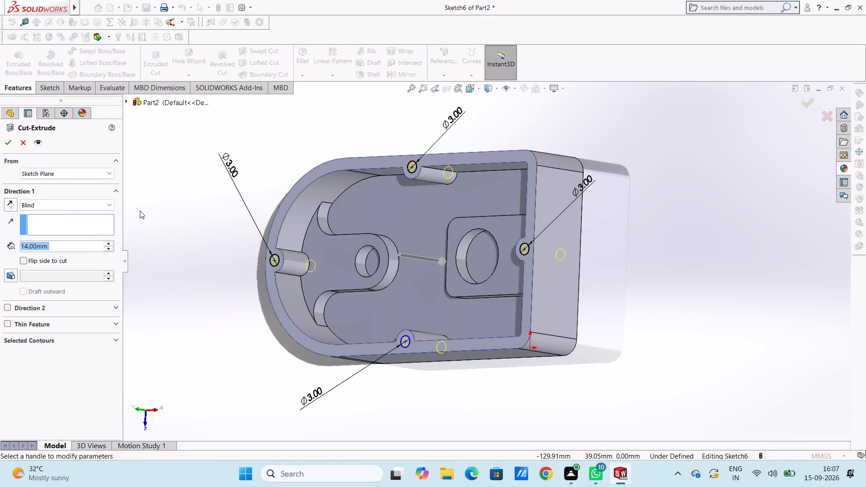
click(6, 141)
click(189, 197)
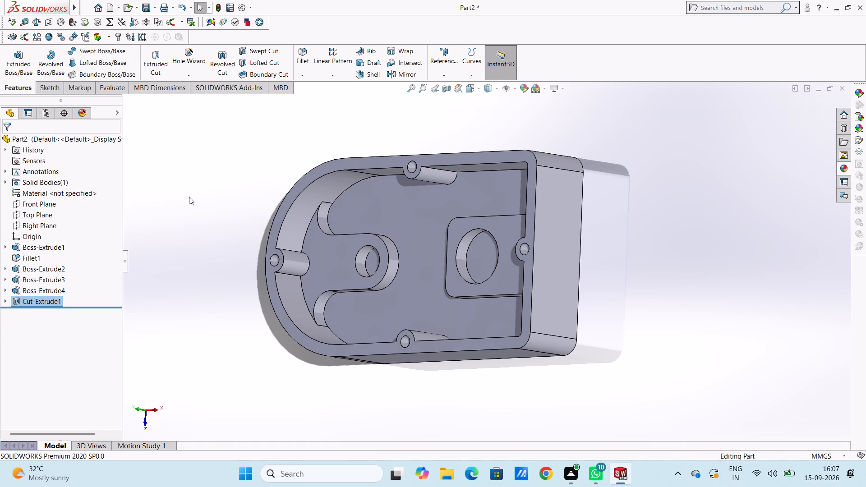
middle_drag(189, 197, 231, 175)
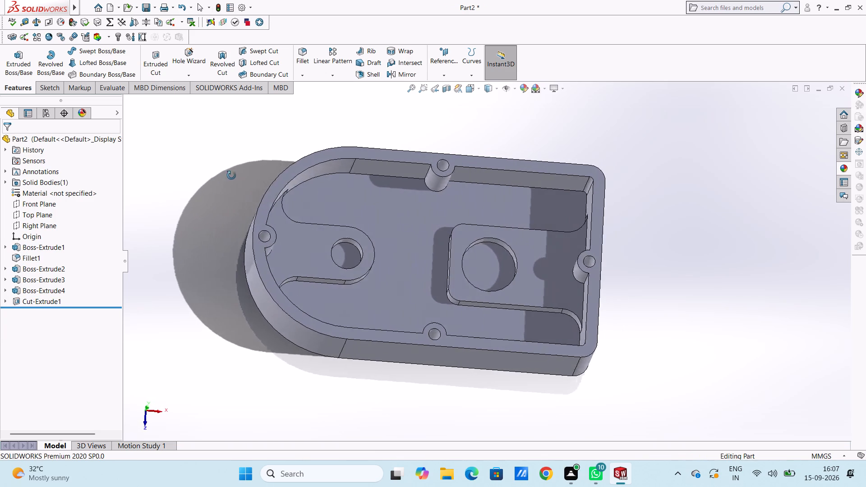
middle_drag(231, 175, 235, 232)
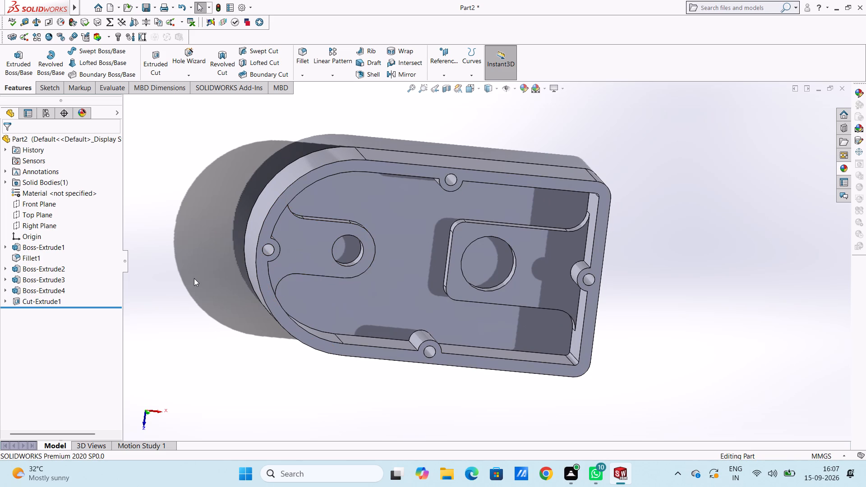
Sketch on the floor inside the small boss hole, tracing both boss holes with concentric circles of 4 mm and 7 mm radius.
key(ctrl+5)
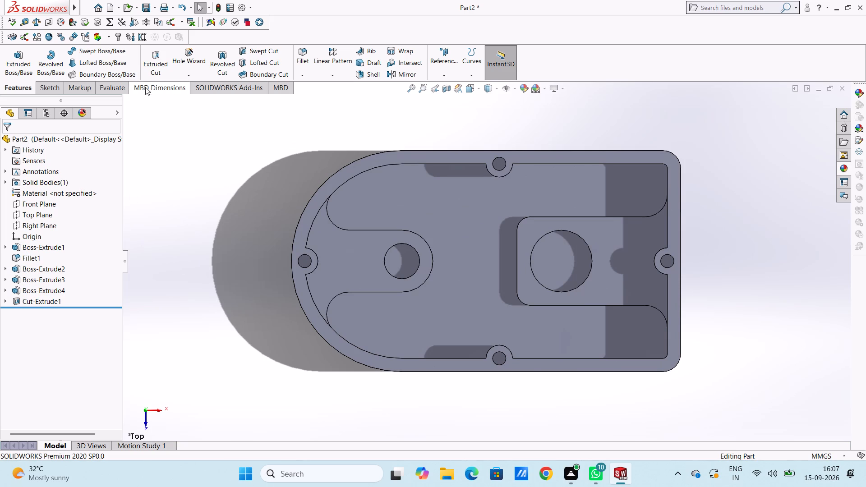
click(409, 262)
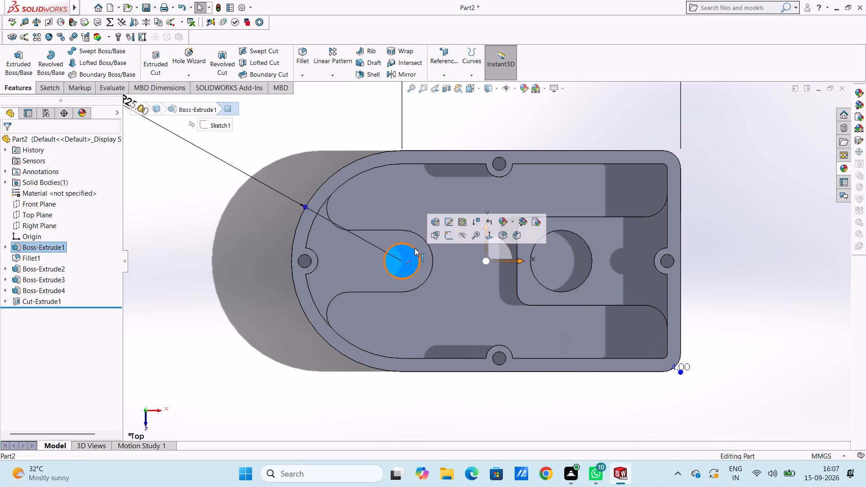
click(447, 236)
click(238, 225)
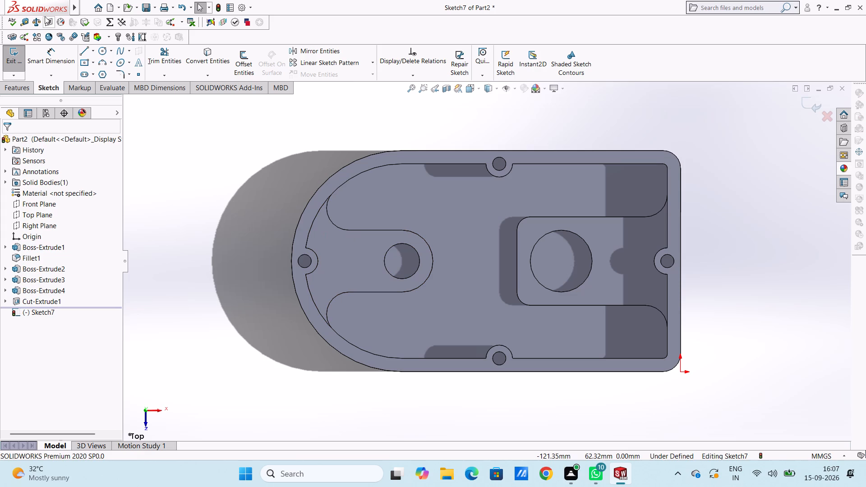
click(101, 49)
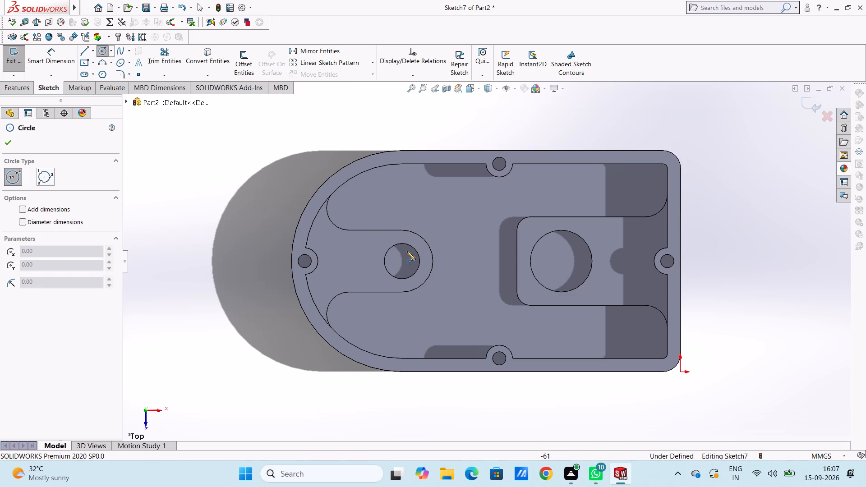
click(402, 261)
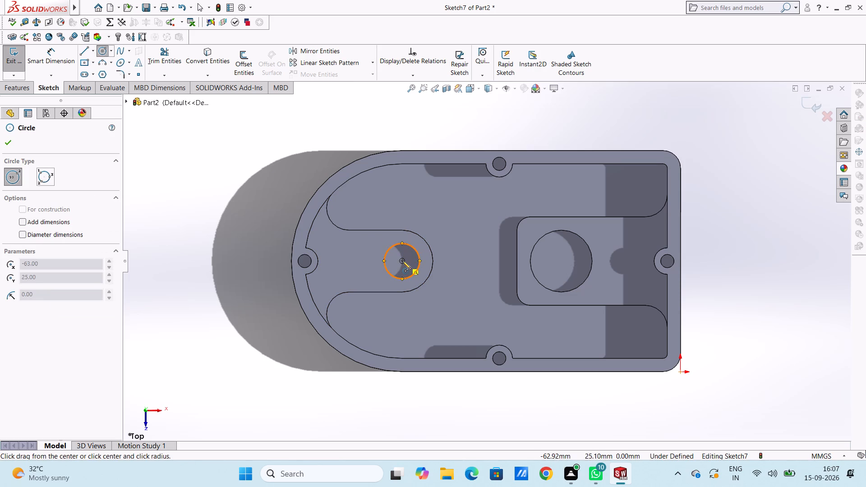
click(417, 272)
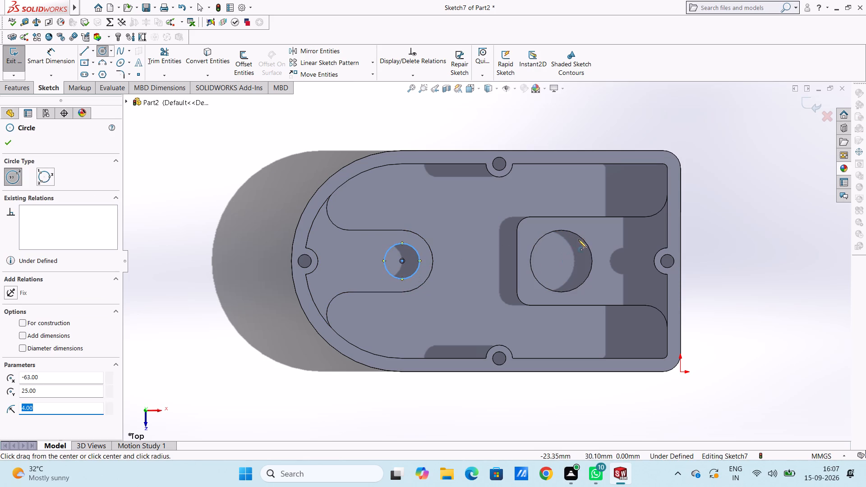
click(562, 260)
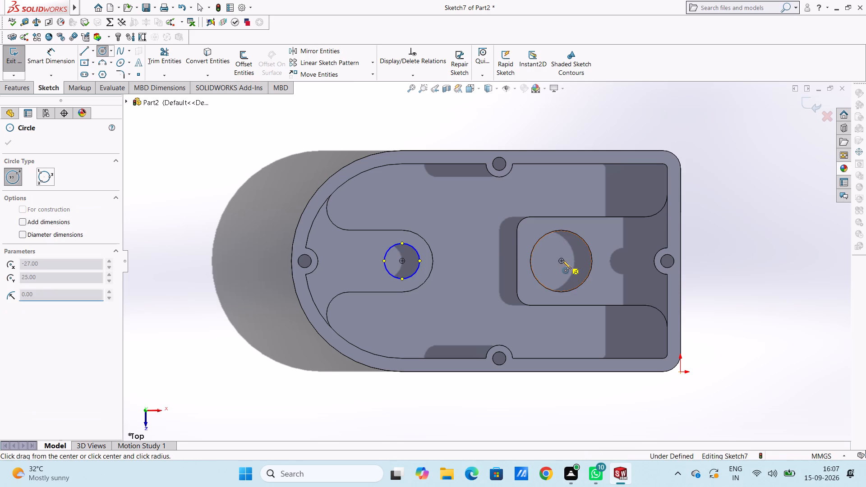
click(587, 276)
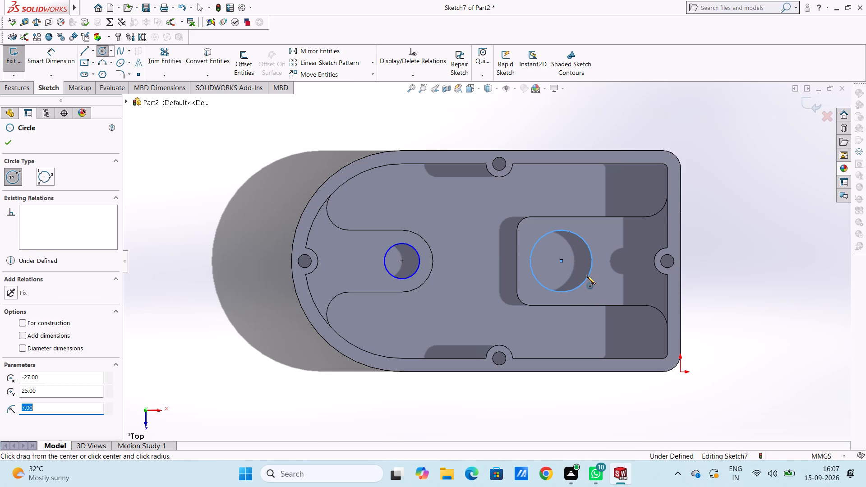
key(Escape)
key(Escape)
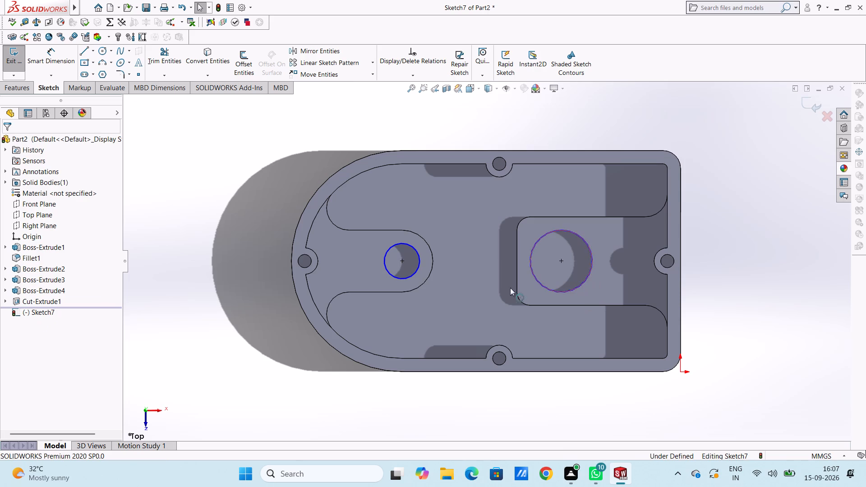
Add diameter dimensions of 8 mm to the smaller boss-hole circle and 14 mm to the larger one.
click(64, 56)
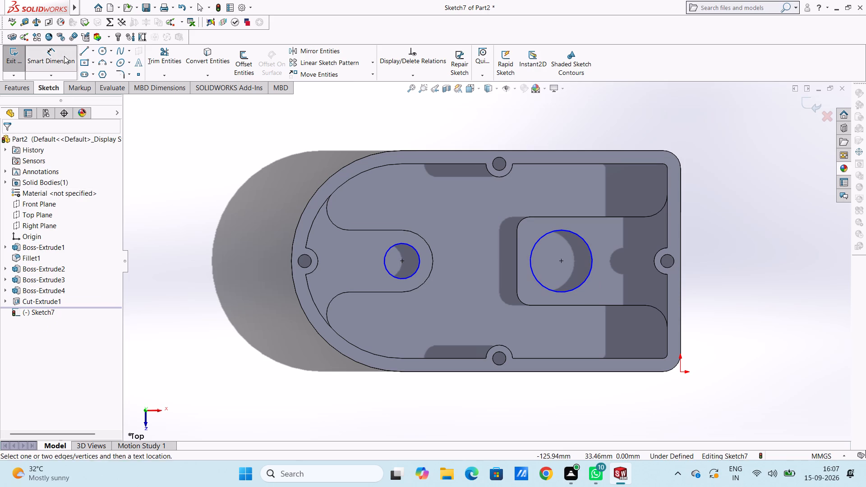
click(388, 251)
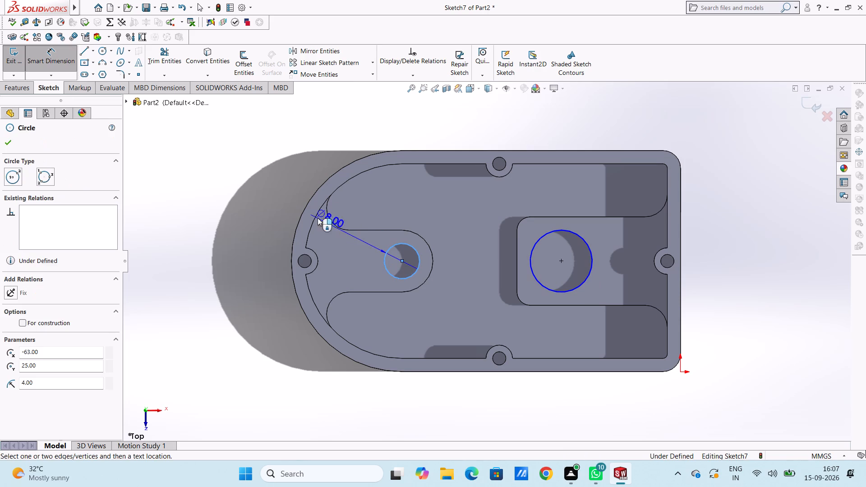
click(264, 172)
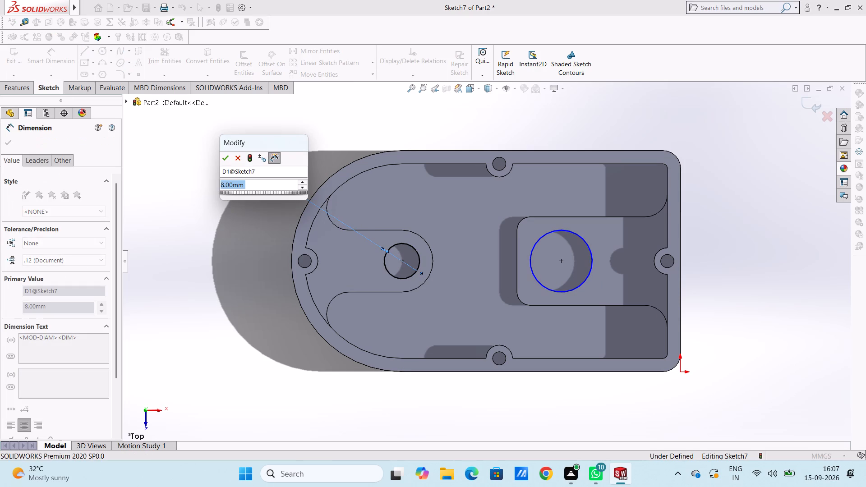
key(Return)
click(244, 233)
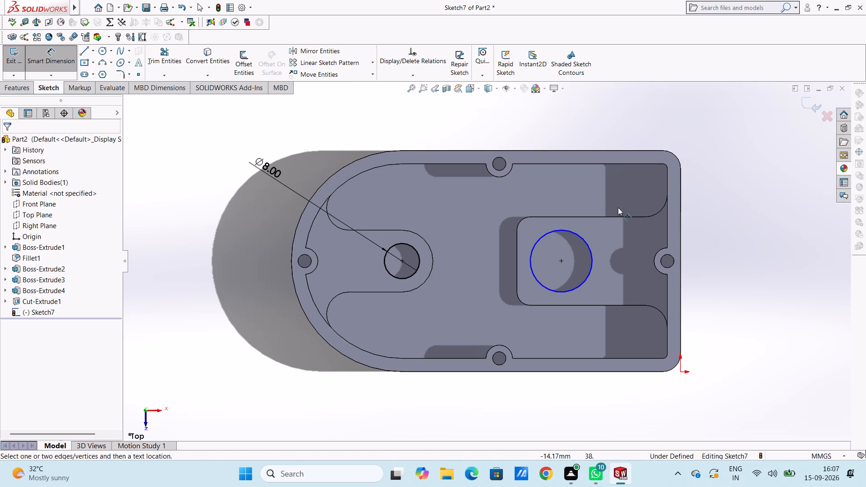
click(581, 238)
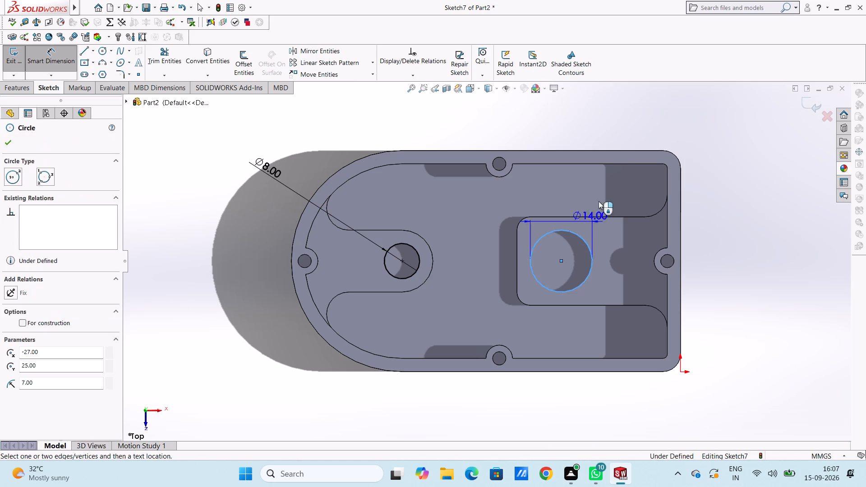
click(672, 130)
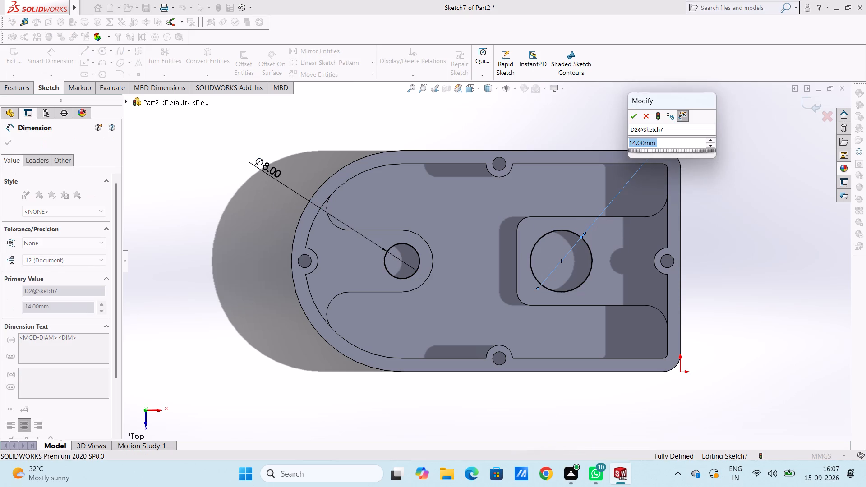
key(Return)
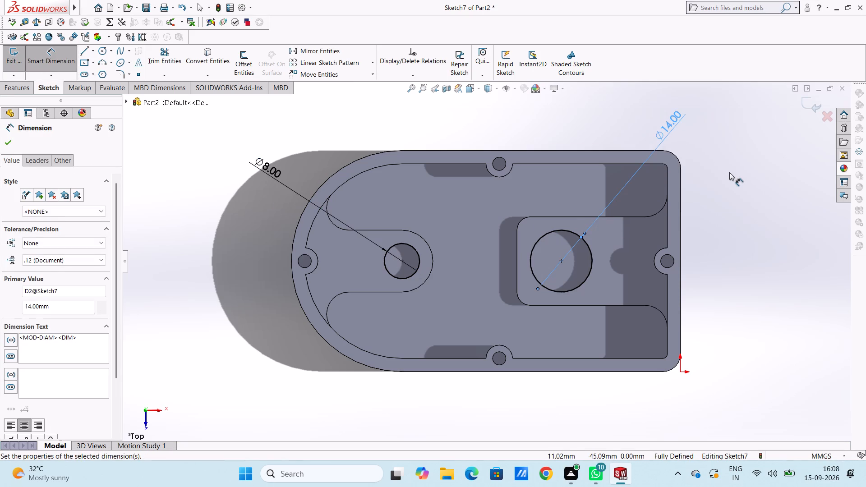
key(Escape)
key(Escape)
Cut-extrude the 8 mm and 14 mm circles through the plate floor with a blind depth of 14 mm.
middle_drag(212, 199, 212, 199)
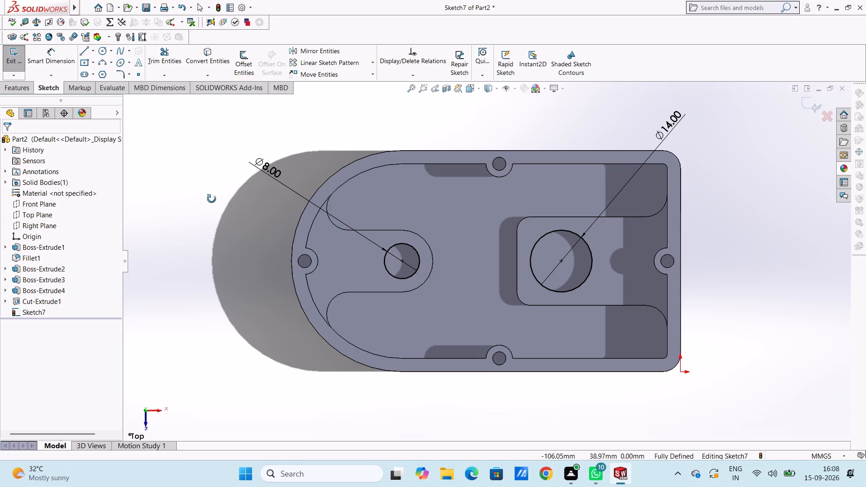
middle_drag(212, 199, 185, 196)
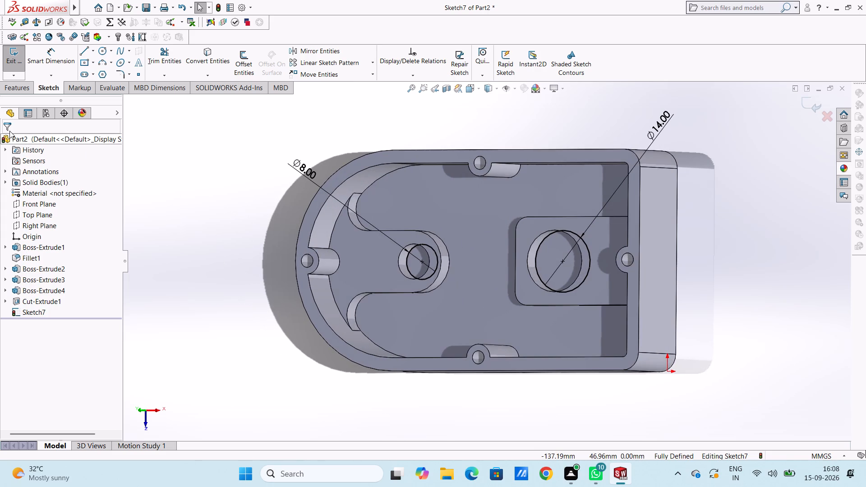
click(16, 92)
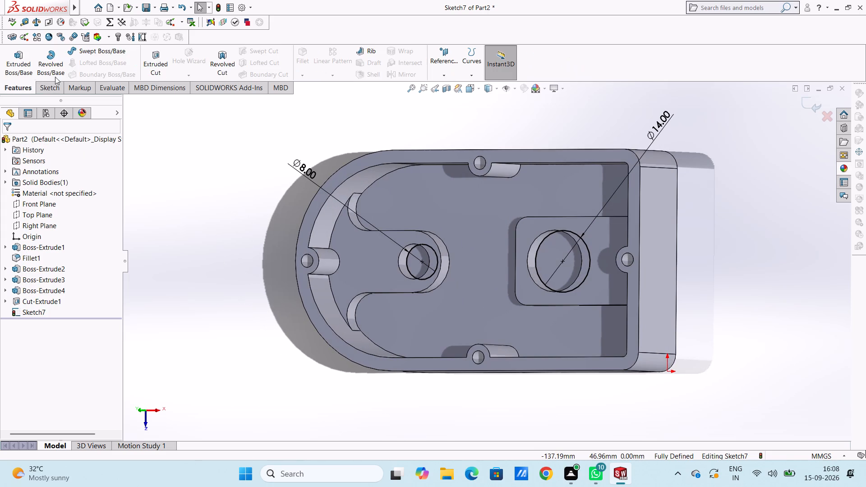
click(157, 54)
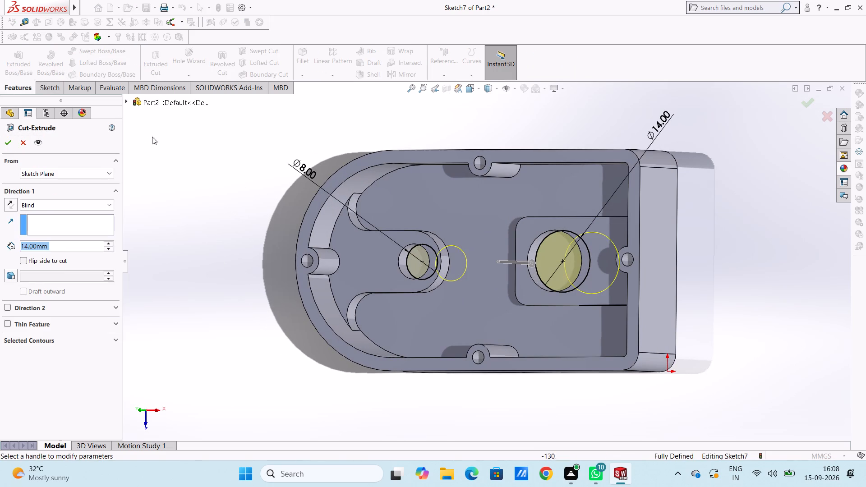
click(9, 144)
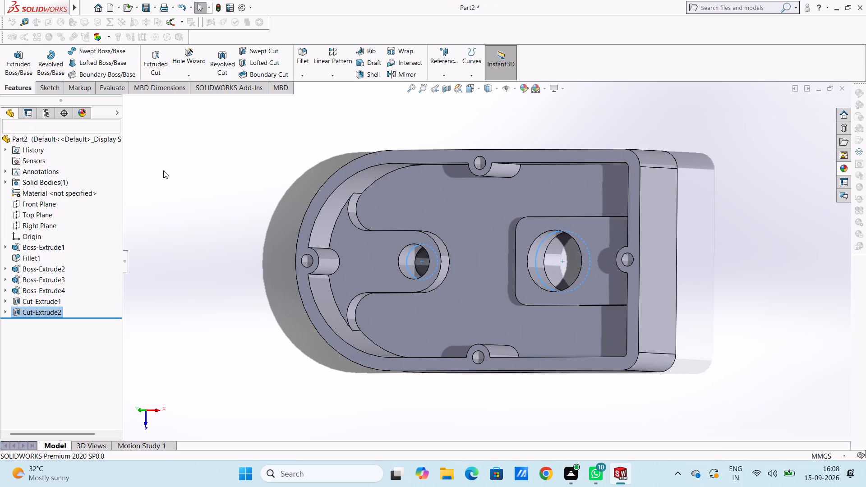
click(163, 170)
middle_drag(171, 173, 221, 147)
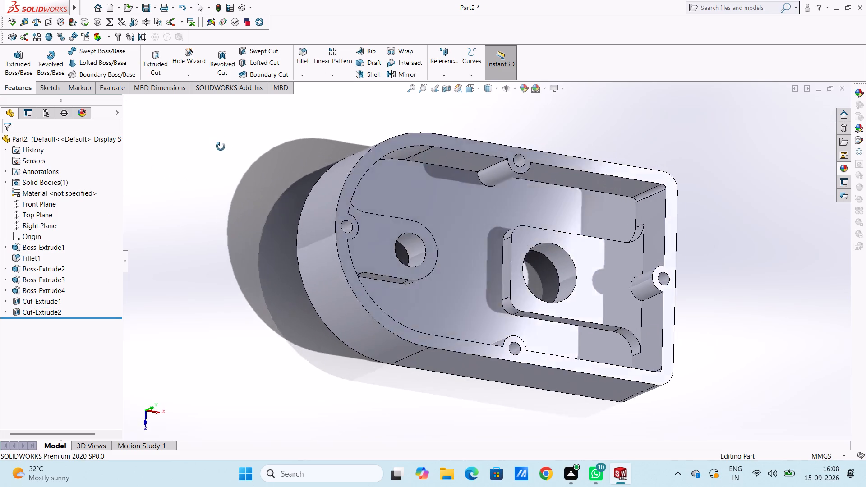
middle_drag(221, 147, 204, 170)
Fillet the two edges where the rounded end's half-round screw boss meets the inner wall with a 3 mm radius.
key(ctrl+5)
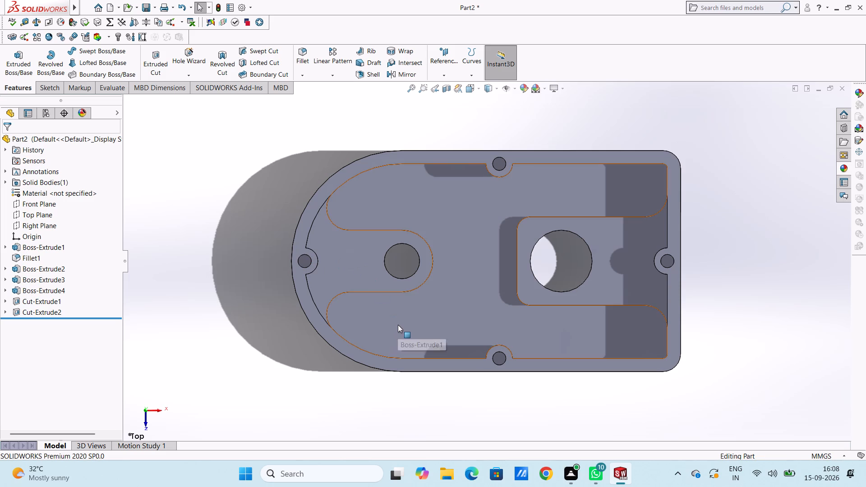
middle_drag(398, 324, 366, 318)
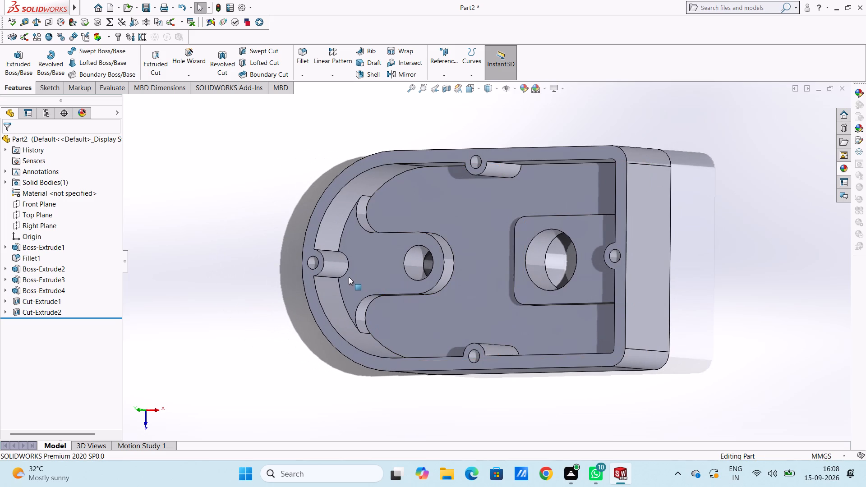
scroll(349, 277, down, 4)
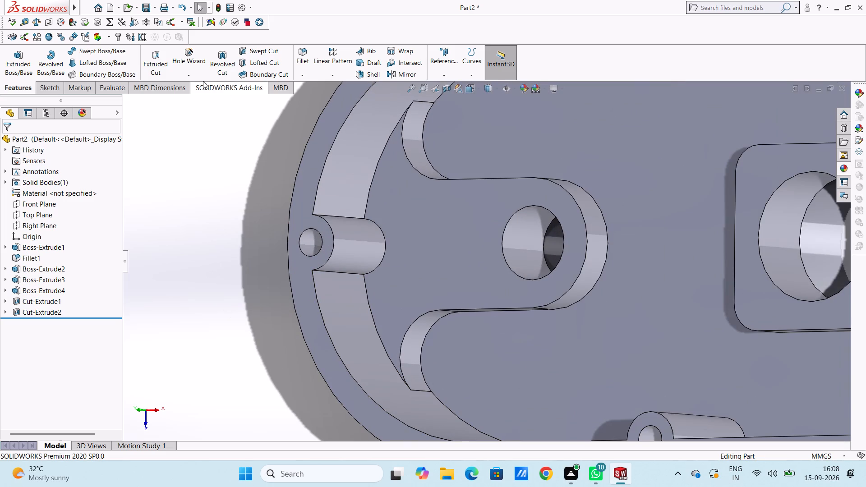
click(300, 51)
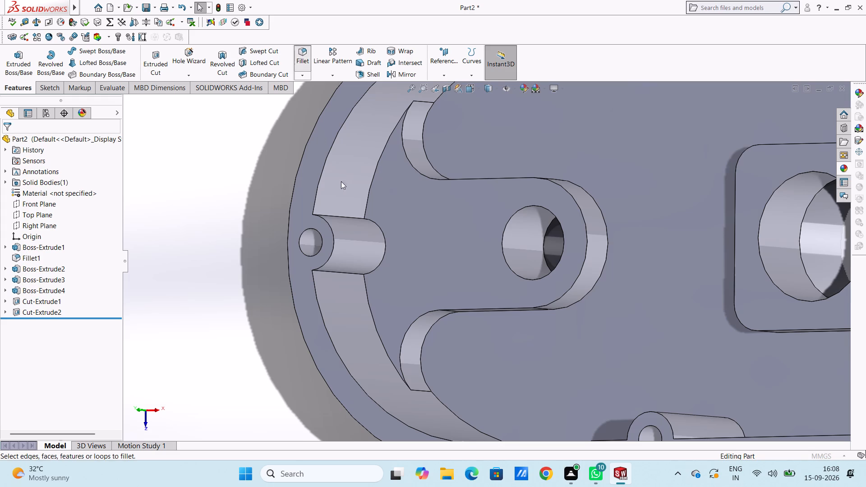
click(342, 217)
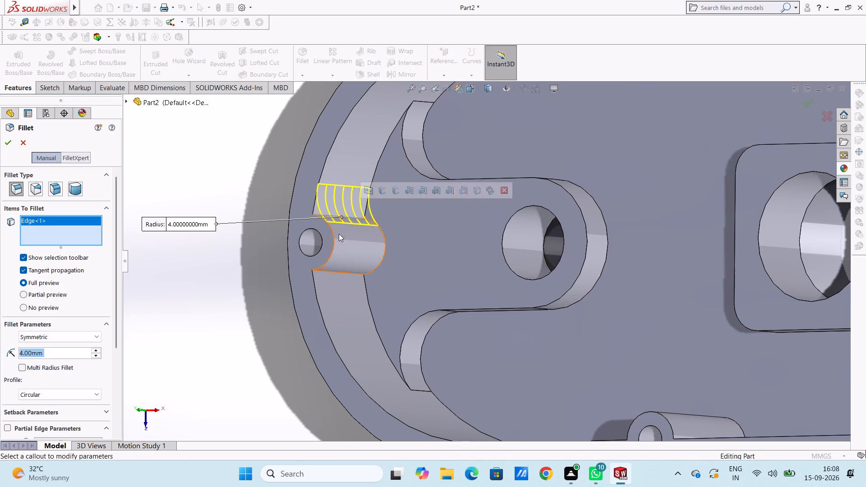
click(325, 271)
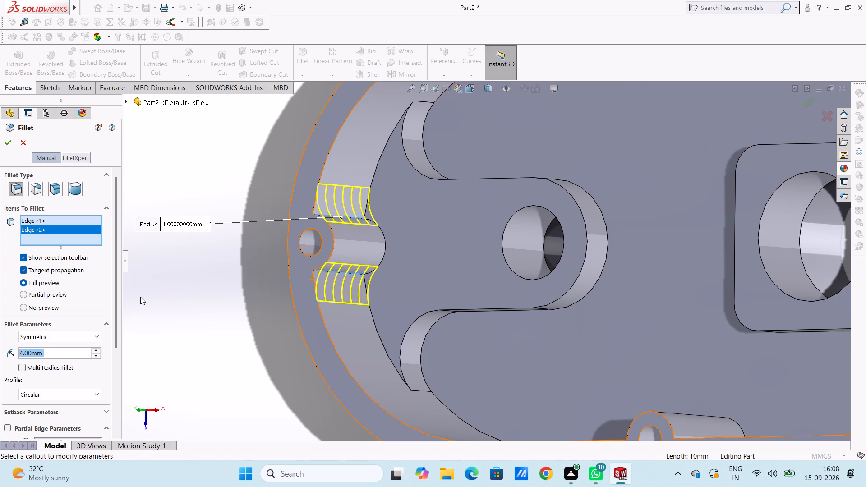
key(3)
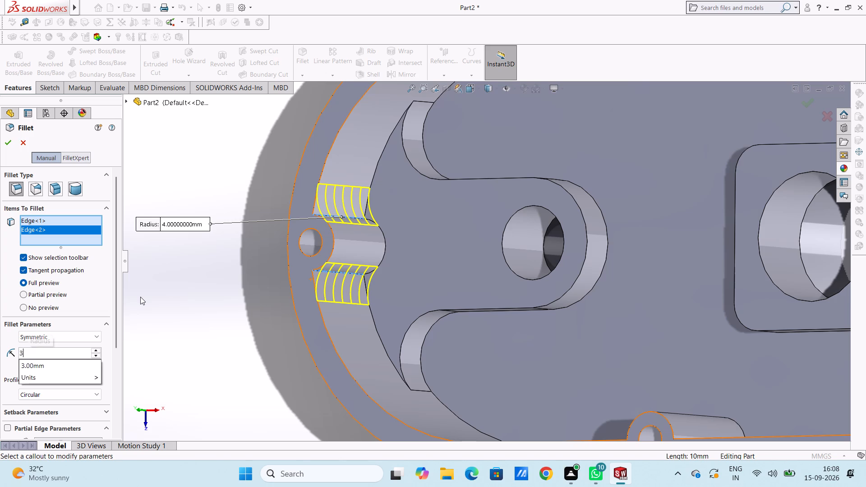
key(Return)
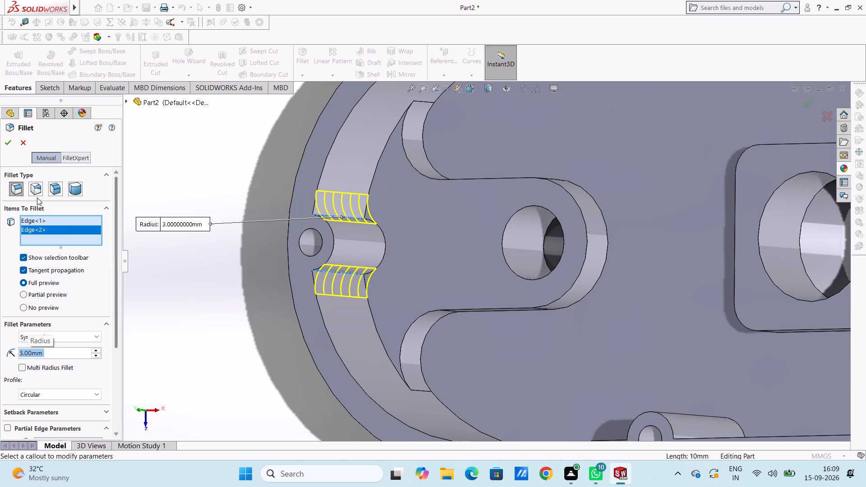
click(8, 143)
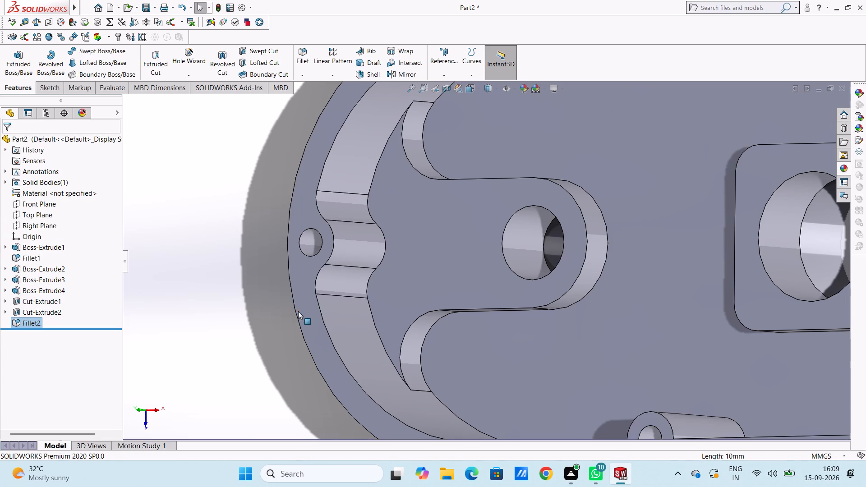
Start a 3 mm fillet on the two edges joining the back long wall's half-round screw boss to the wall.
middle_drag(255, 305, 287, 305)
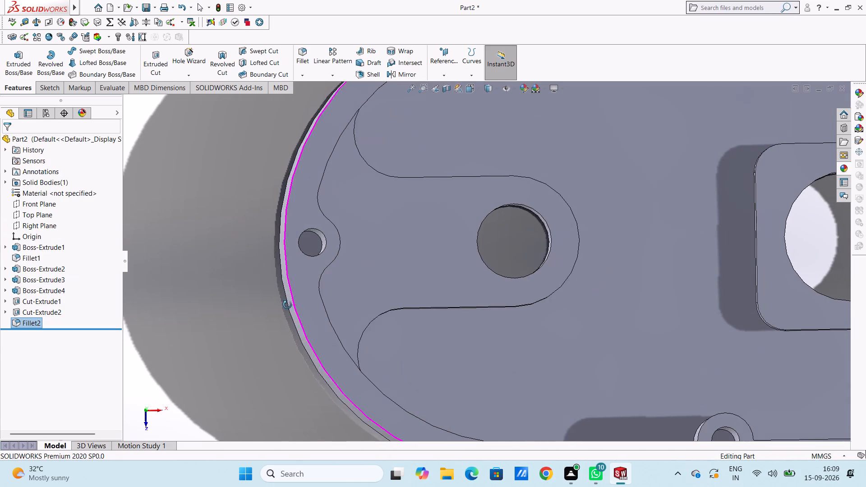
middle_drag(287, 305, 265, 291)
scroll(544, 338, down, 7)
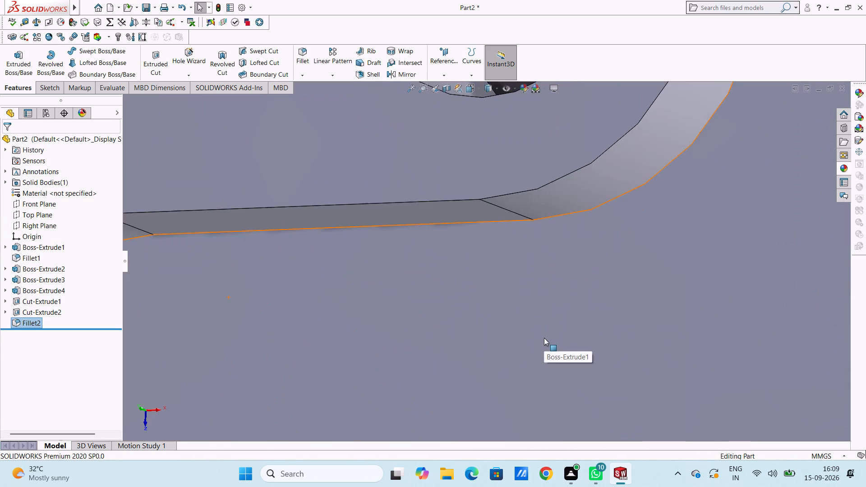
scroll(544, 338, up, 13)
middle_drag(543, 186, 571, 174)
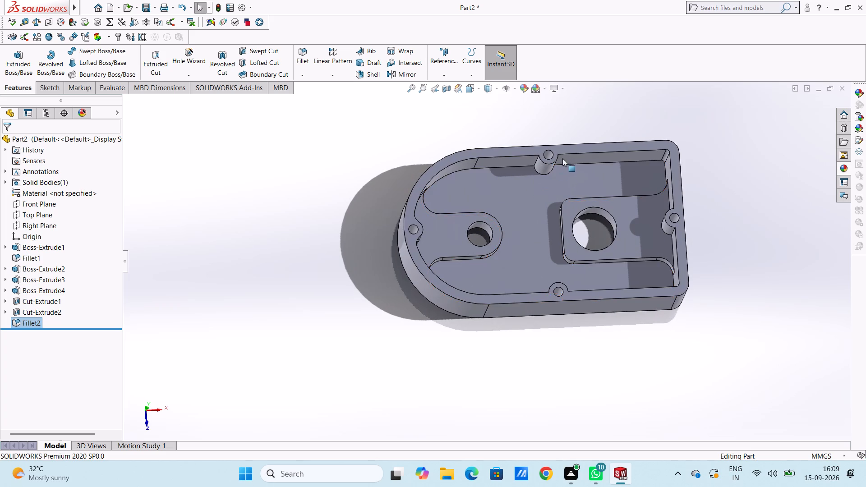
scroll(559, 155, up, 3)
scroll(553, 160, down, 3)
scroll(525, 250, down, 4)
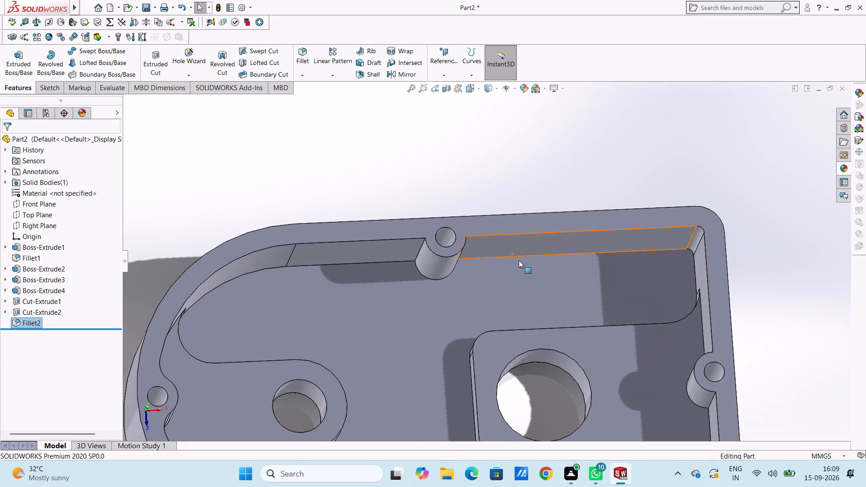
middle_drag(428, 310, 422, 292)
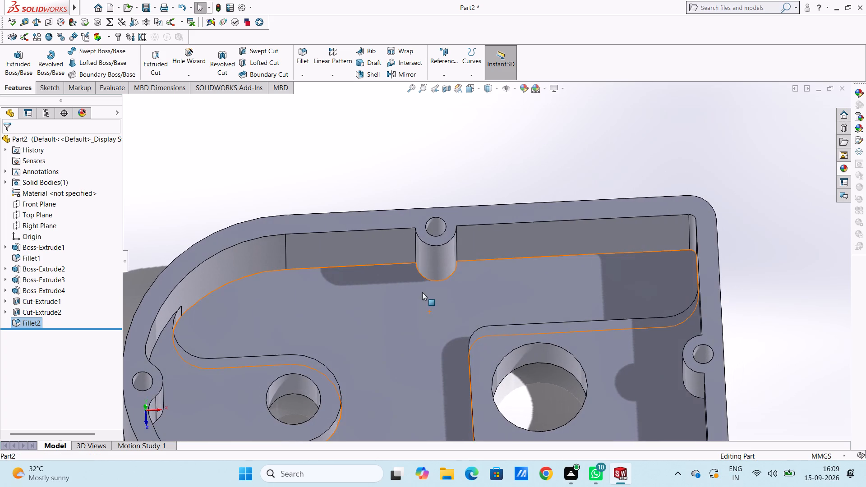
click(302, 57)
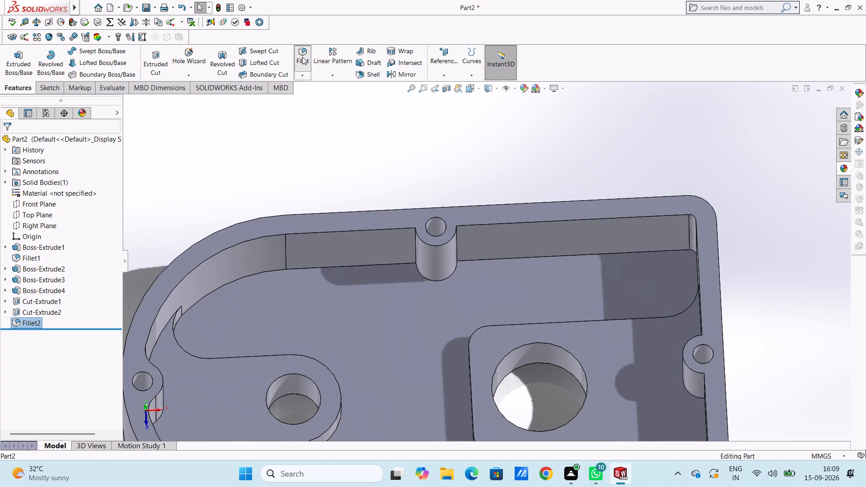
click(416, 242)
click(457, 242)
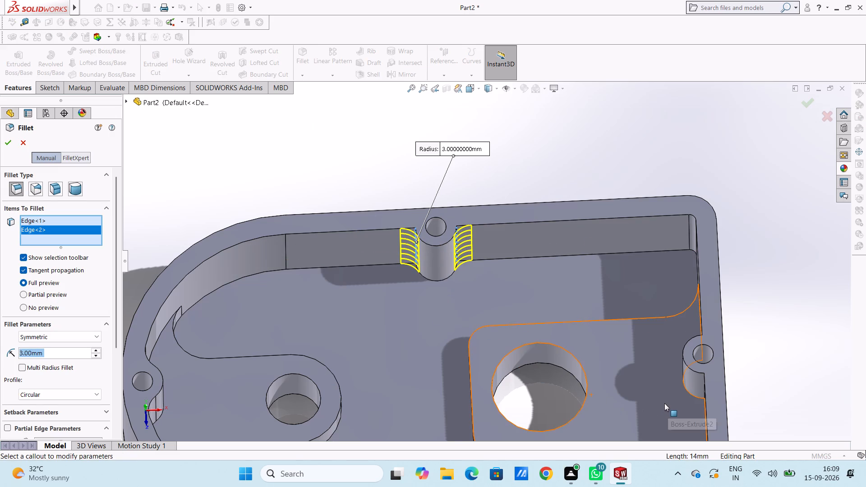
Add both boss-to-wall edges of the flat end wall's screw boss to the 3 mm fillet.
middle_drag(665, 402, 708, 389)
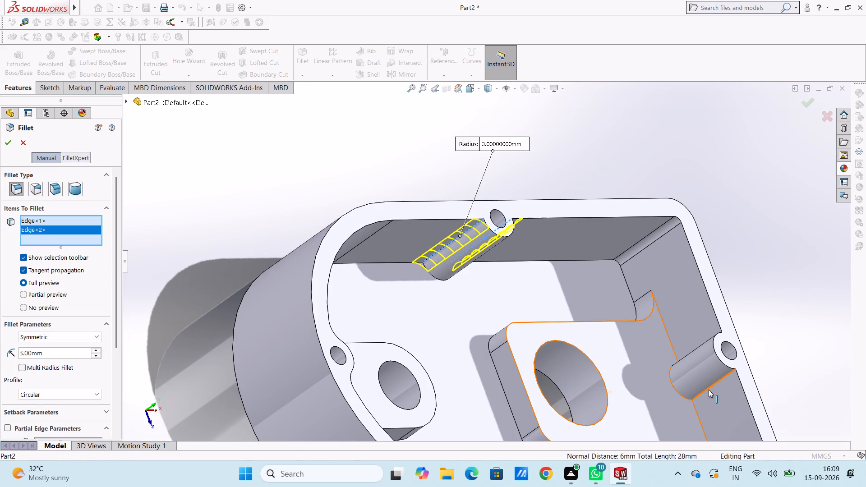
click(709, 389)
middle_drag(683, 327, 686, 385)
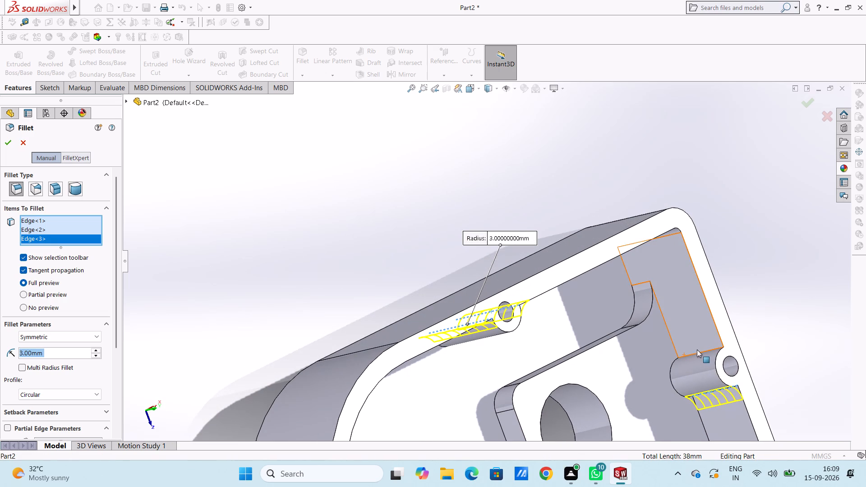
click(701, 354)
Add both boss-to-wall edges of the front long wall's screw boss and apply the 3 mm fillet to all six edges.
middle_drag(615, 379, 610, 376)
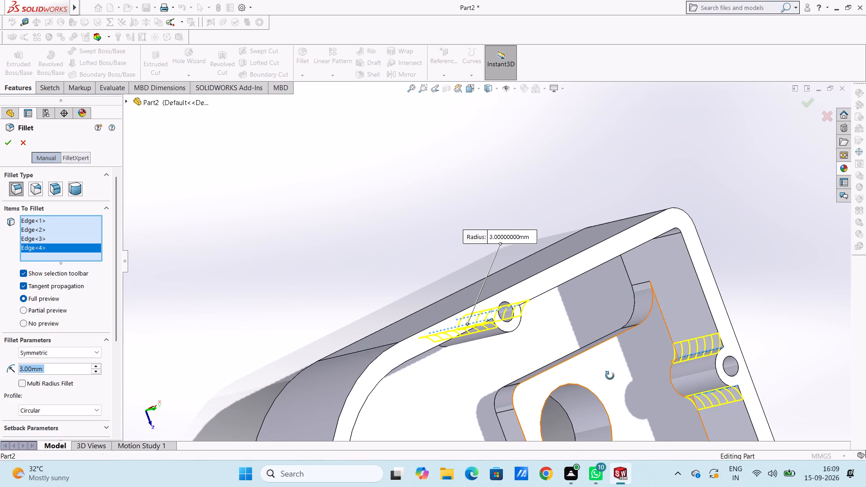
middle_drag(610, 376, 546, 296)
scroll(546, 296, down, 4)
scroll(544, 301, up, 2)
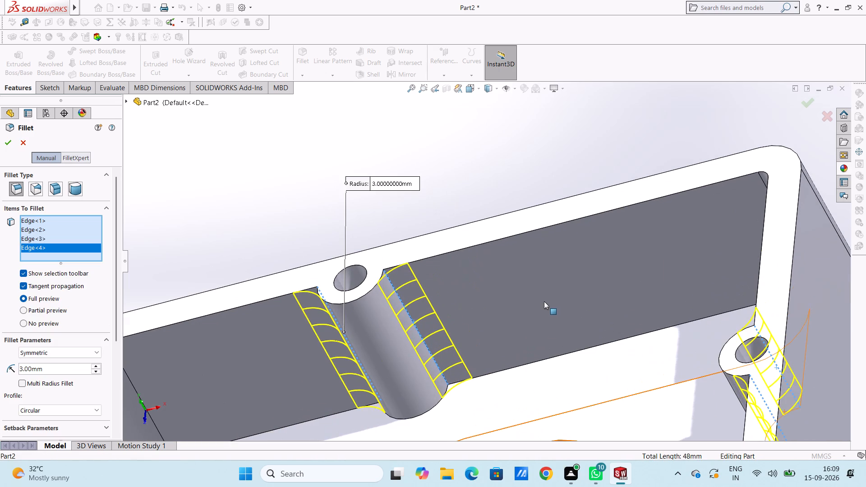
scroll(544, 301, up, 4)
middle_drag(396, 341, 417, 388)
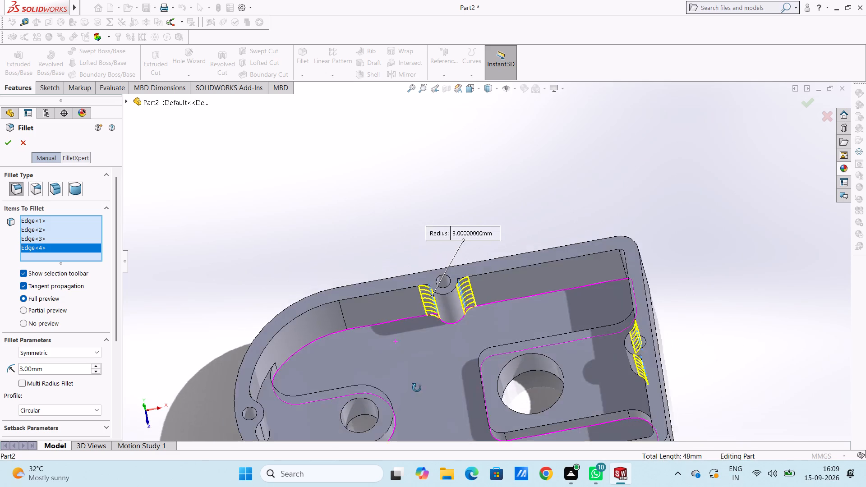
middle_drag(417, 388, 419, 393)
scroll(419, 393, up, 3)
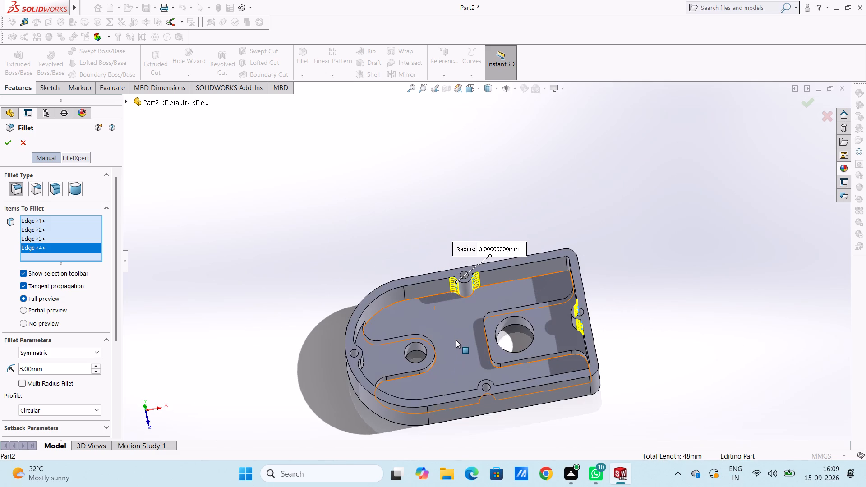
scroll(455, 344, up, 2)
middle_drag(458, 332, 485, 413)
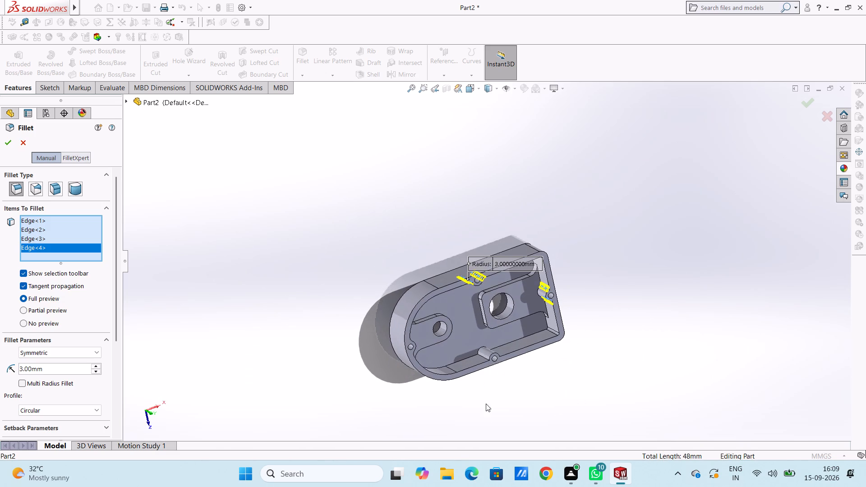
scroll(475, 361, up, 3)
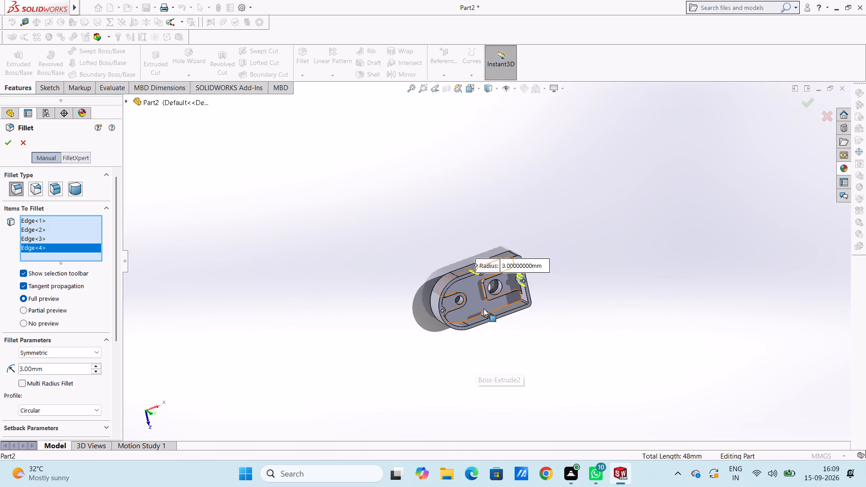
scroll(484, 308, down, 6)
scroll(492, 242, down, 5)
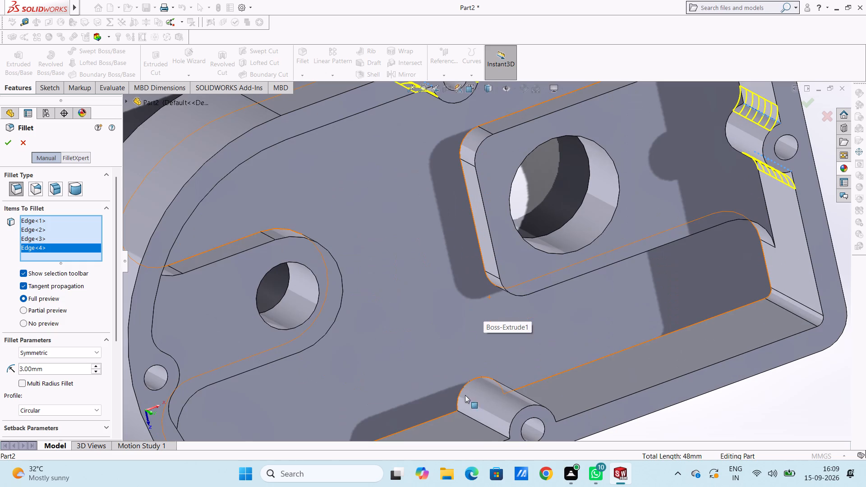
click(491, 428)
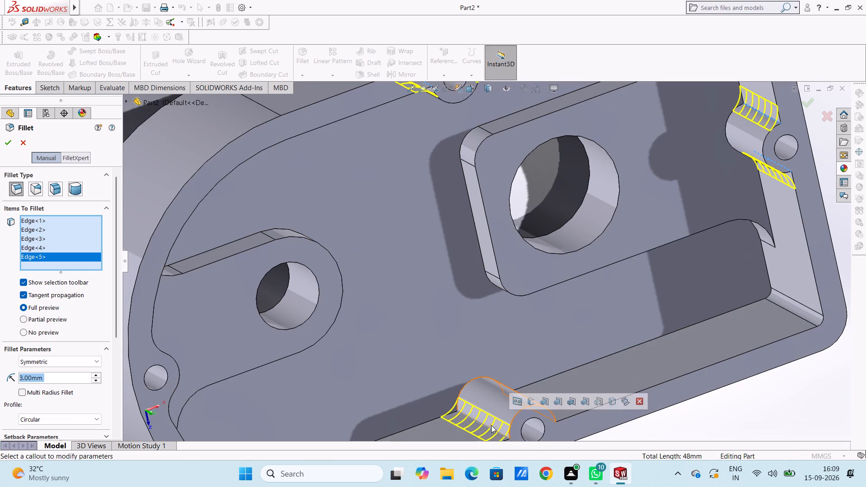
middle_drag(592, 373, 576, 379)
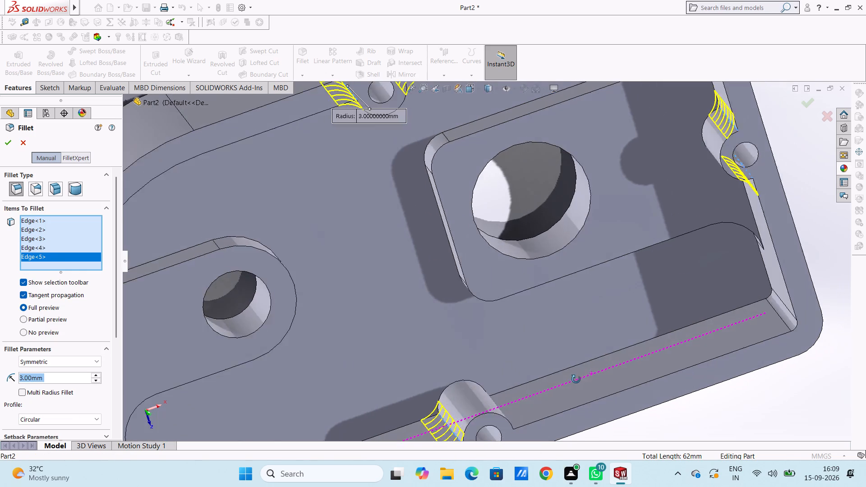
middle_drag(576, 379, 553, 386)
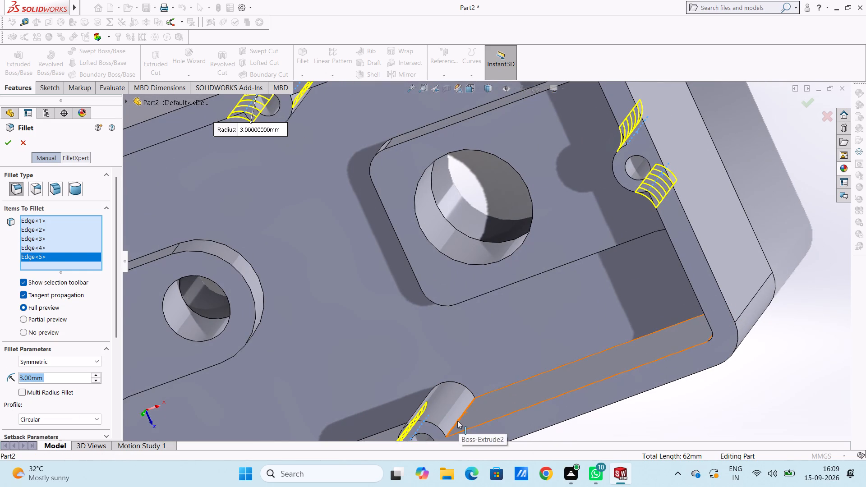
click(457, 421)
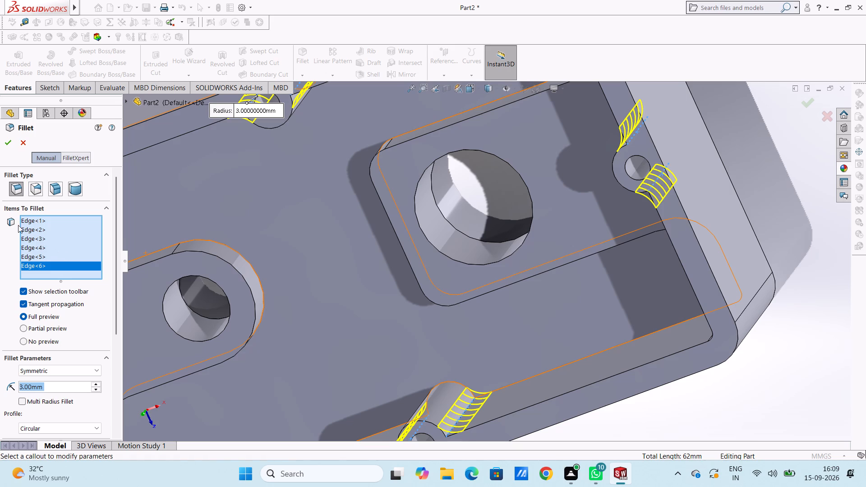
click(11, 143)
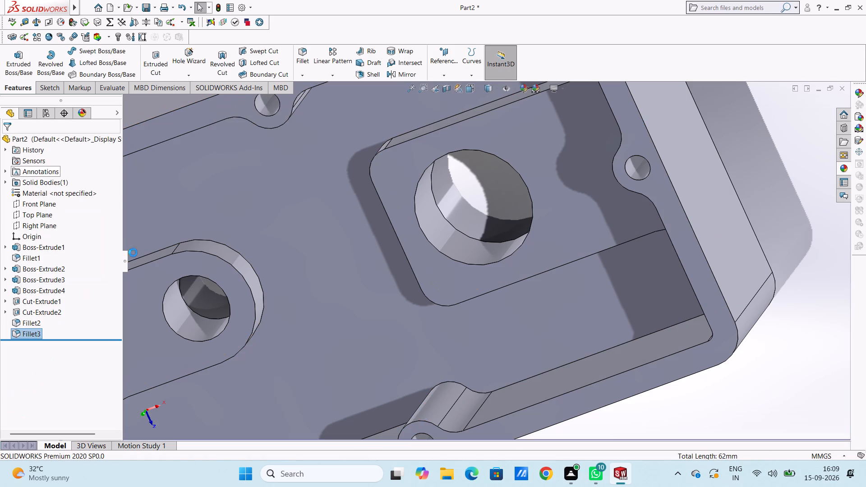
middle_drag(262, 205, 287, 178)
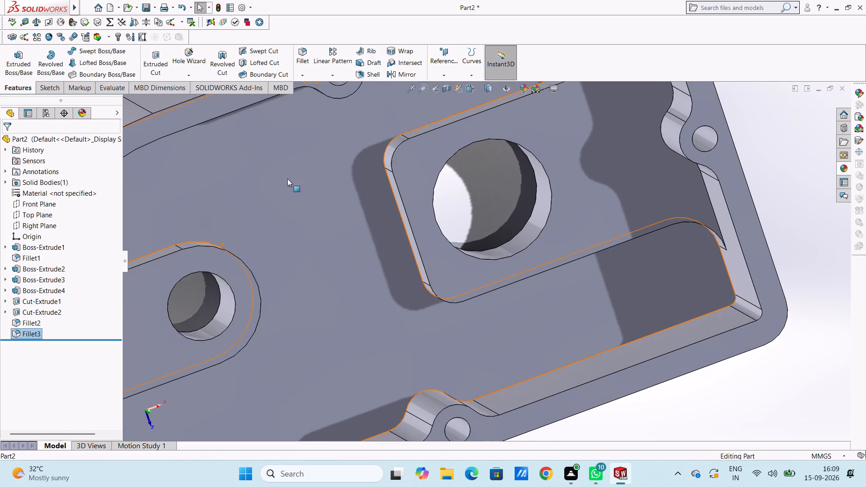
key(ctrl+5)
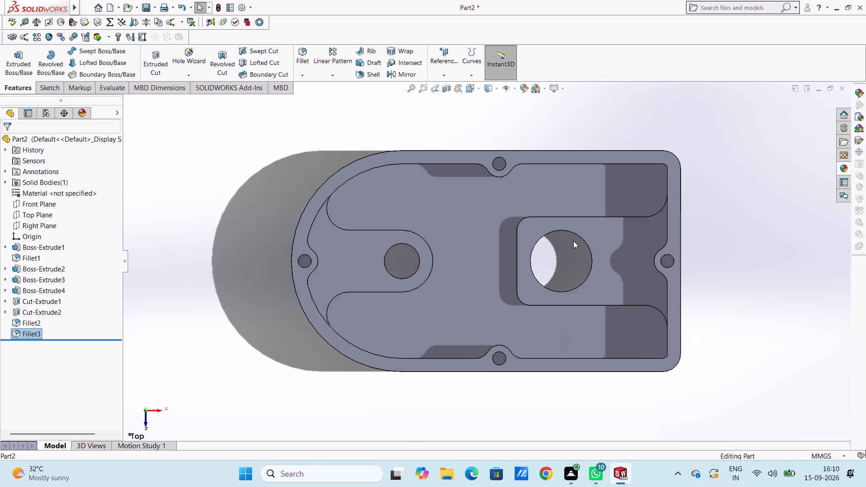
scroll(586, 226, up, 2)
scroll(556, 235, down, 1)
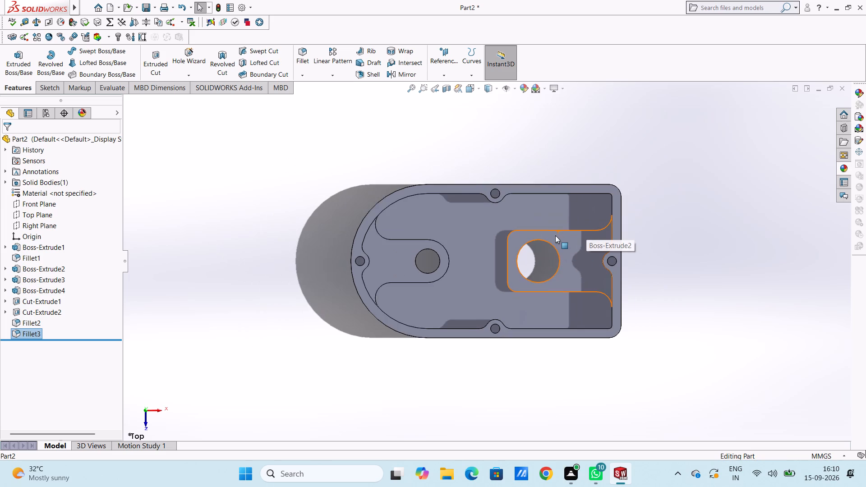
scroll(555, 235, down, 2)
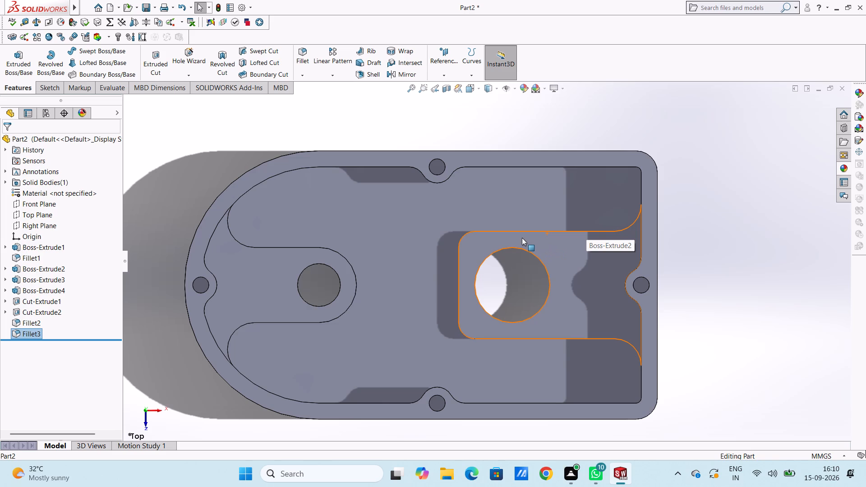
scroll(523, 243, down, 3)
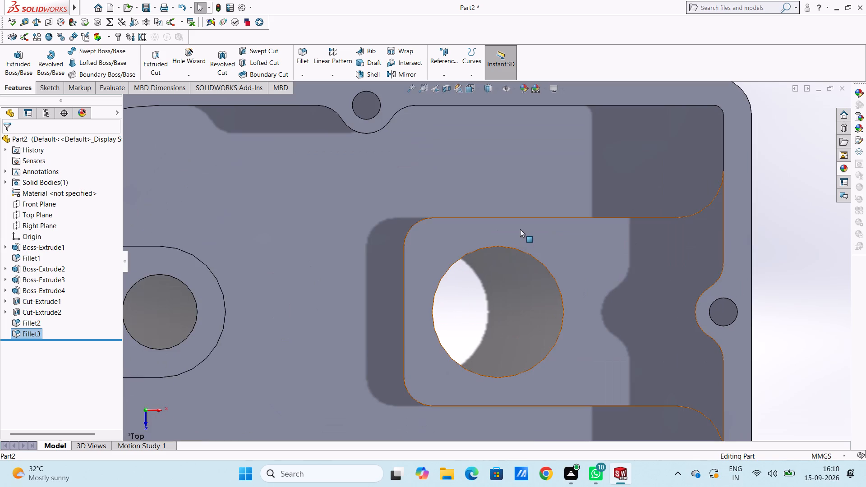
Start a sketch on the flat-end raised boss's top face and draw a 14 × 14 mm centre rectangle centred on its large hole.
click(520, 229)
click(562, 204)
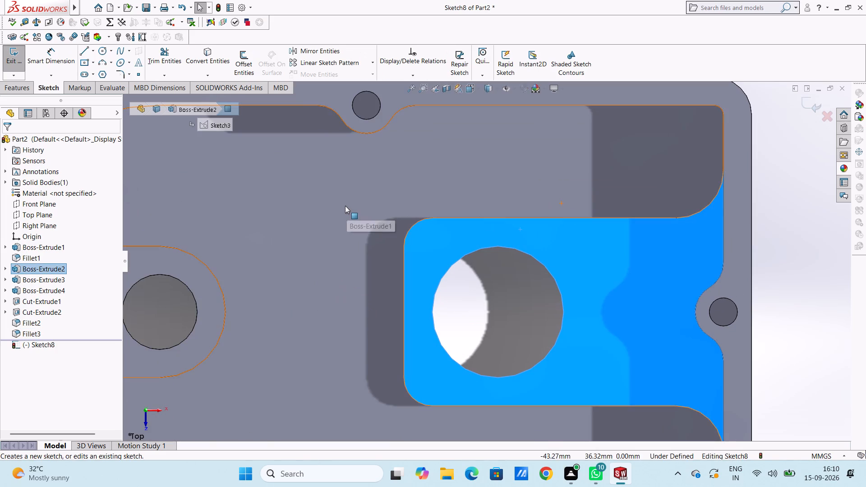
click(345, 205)
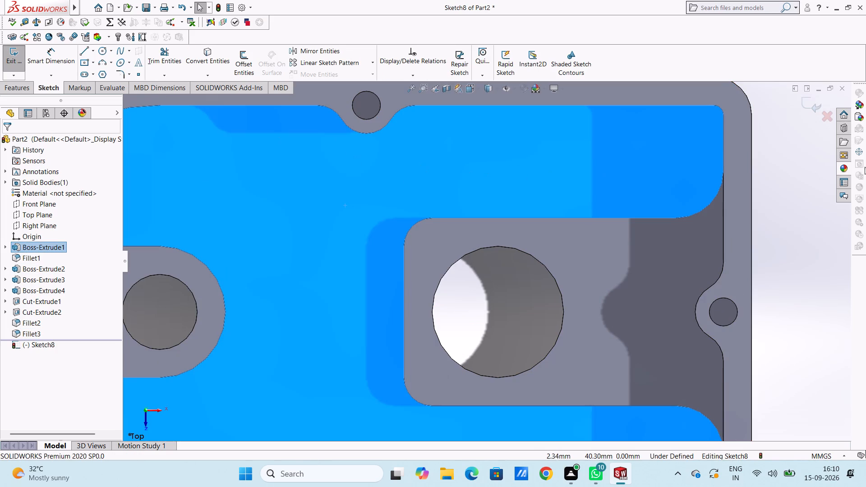
click(791, 190)
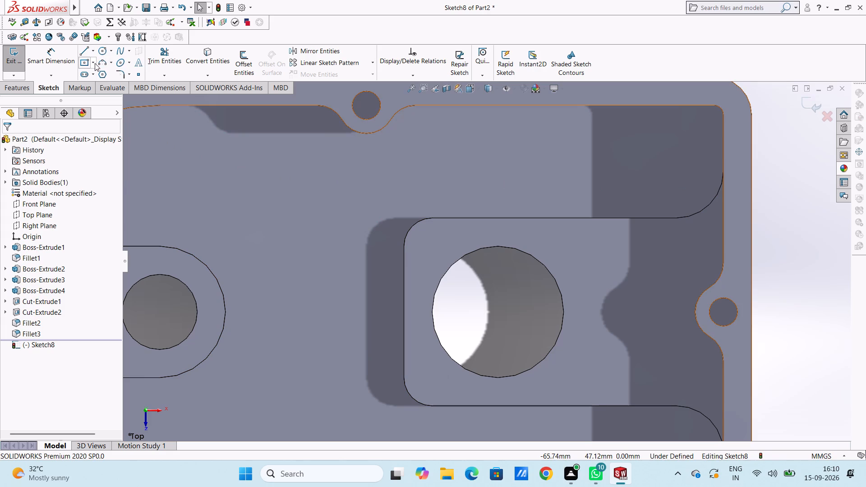
click(83, 63)
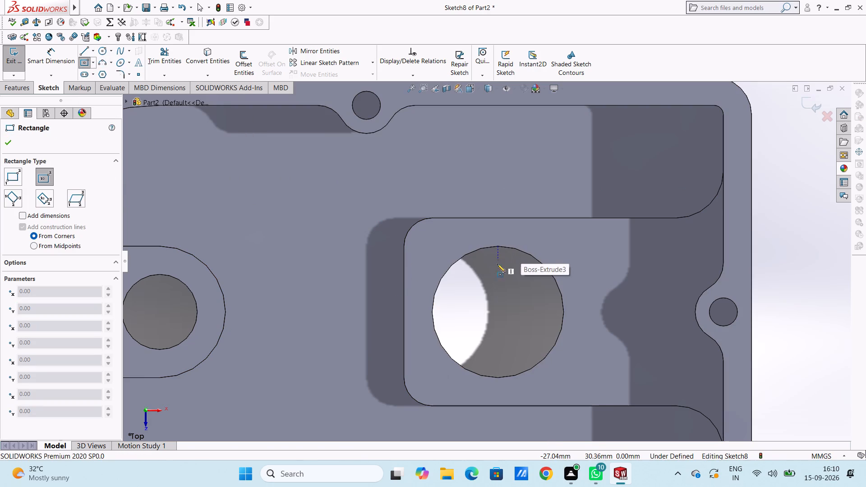
click(496, 312)
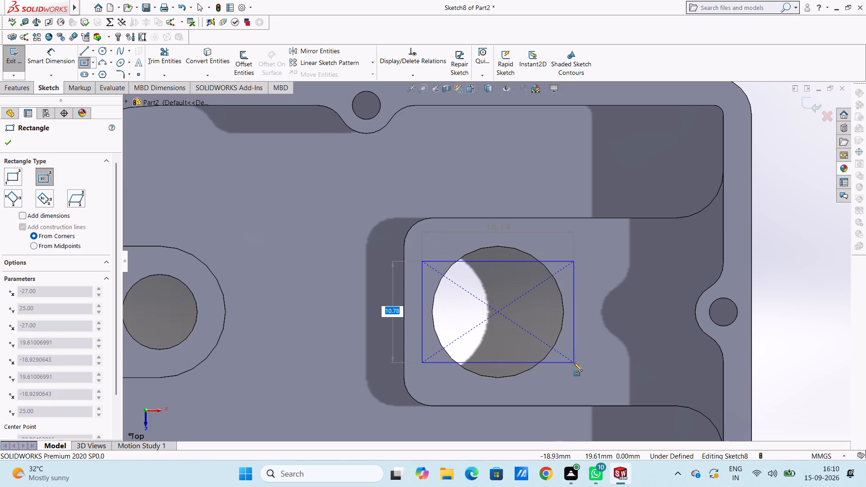
text(14)
key(Return)
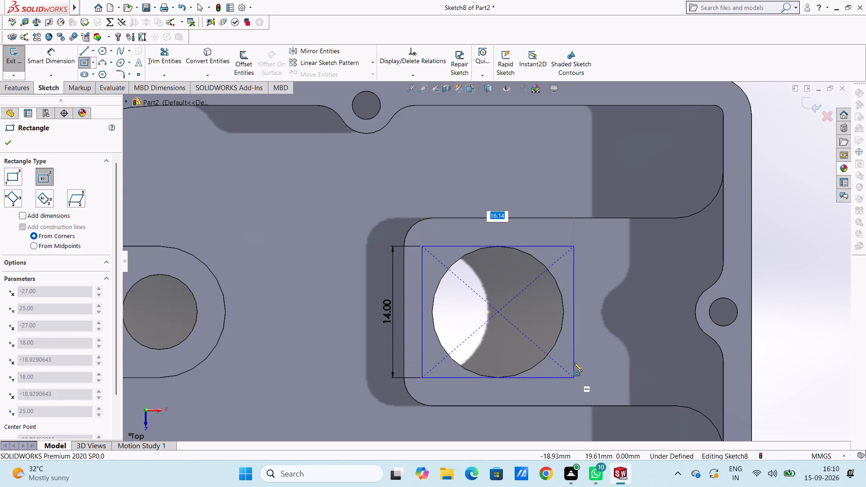
text(14)
key(Return)
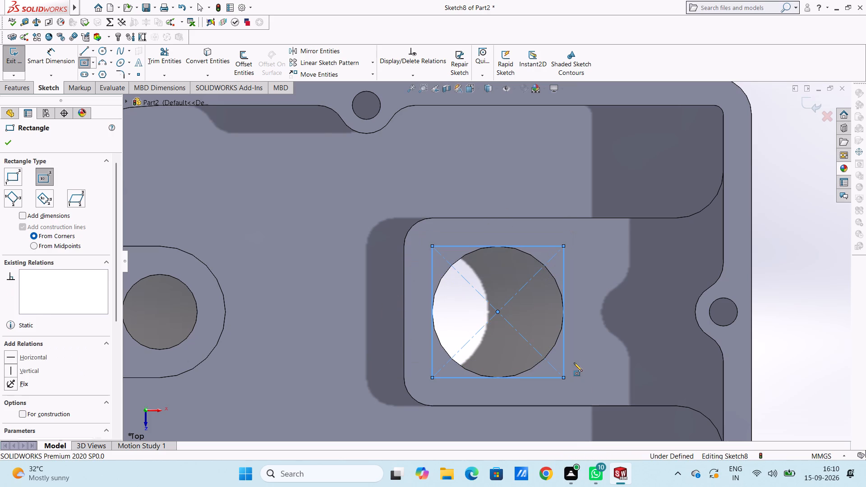
key(Escape)
key(Escape)
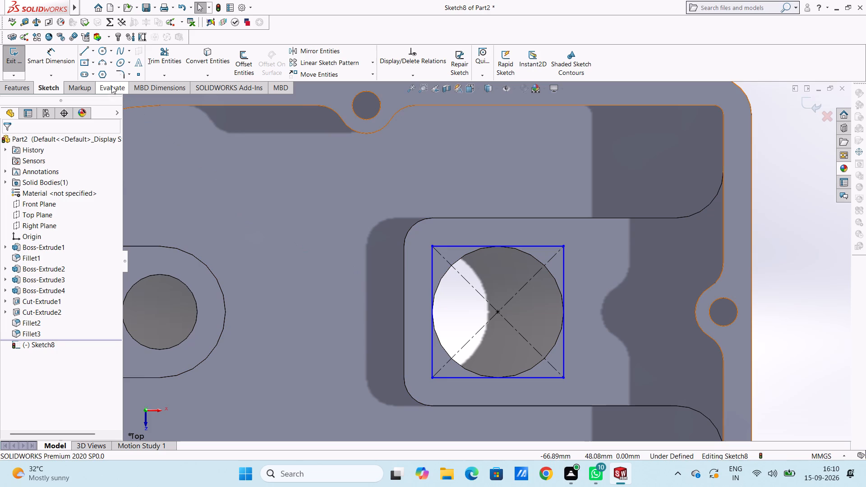
Draw a 14 mm horizontal line across the square through the large hole's centre, joining the midpoints of its two sides.
click(85, 52)
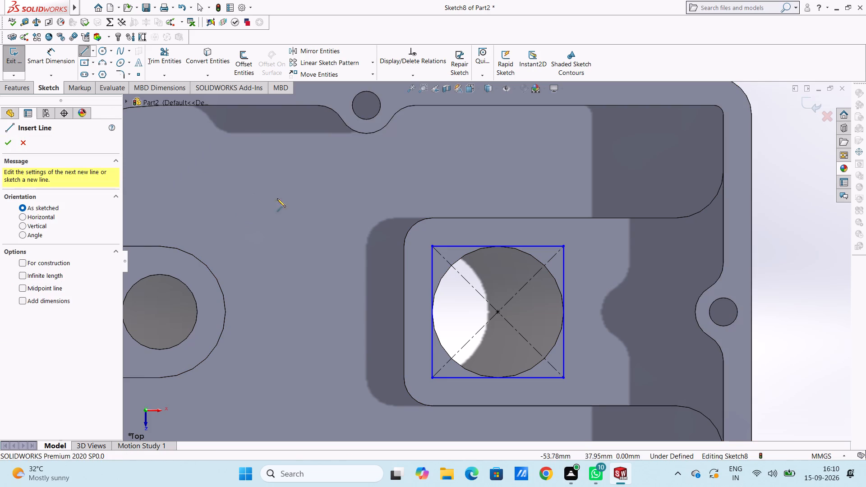
click(431, 310)
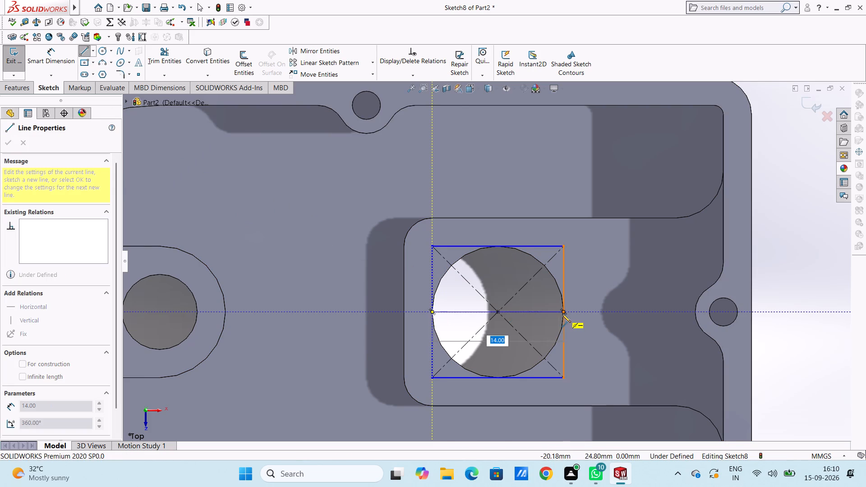
click(562, 313)
key(Escape)
key(Escape)
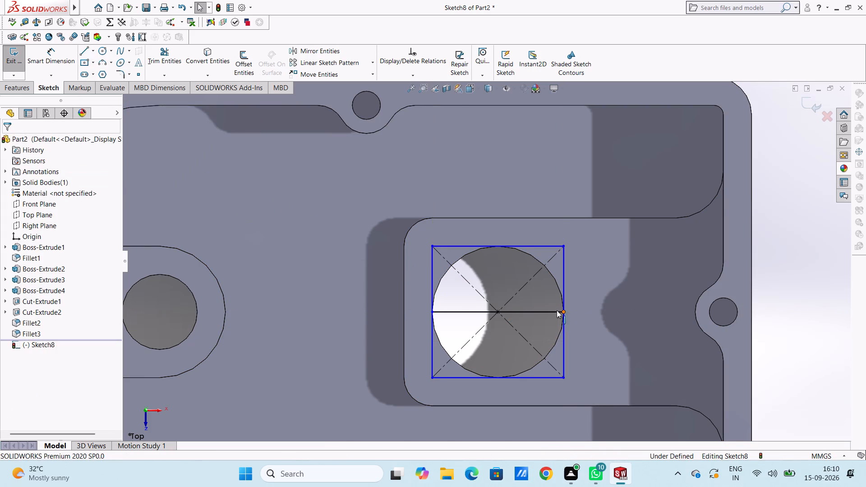
Draw a circle of 1.5 mm radius on each of the square's two corners nearest the back long wall.
click(103, 51)
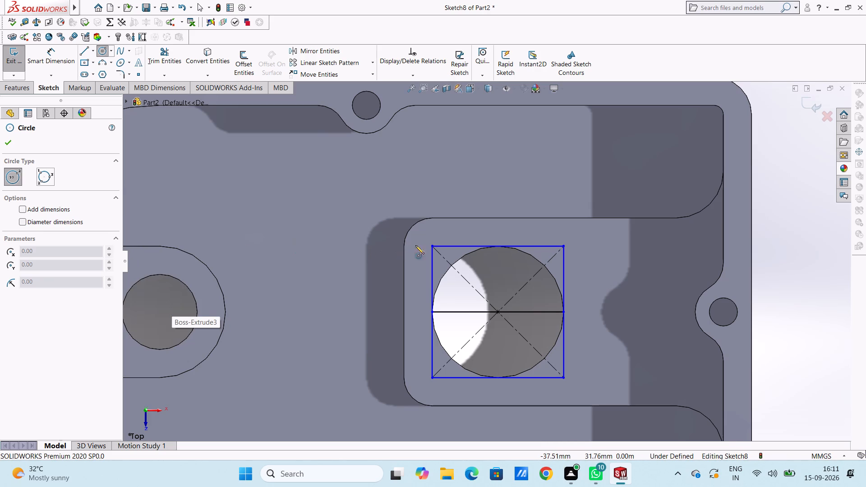
click(430, 245)
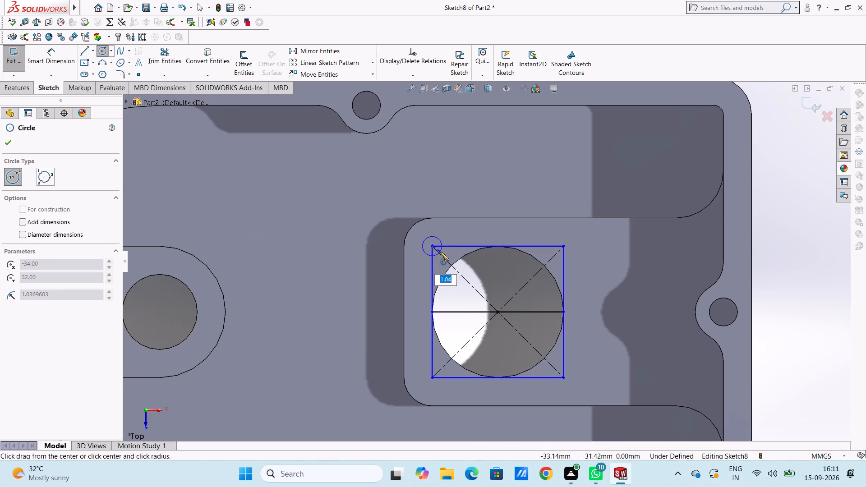
text(1.5)
key(Return)
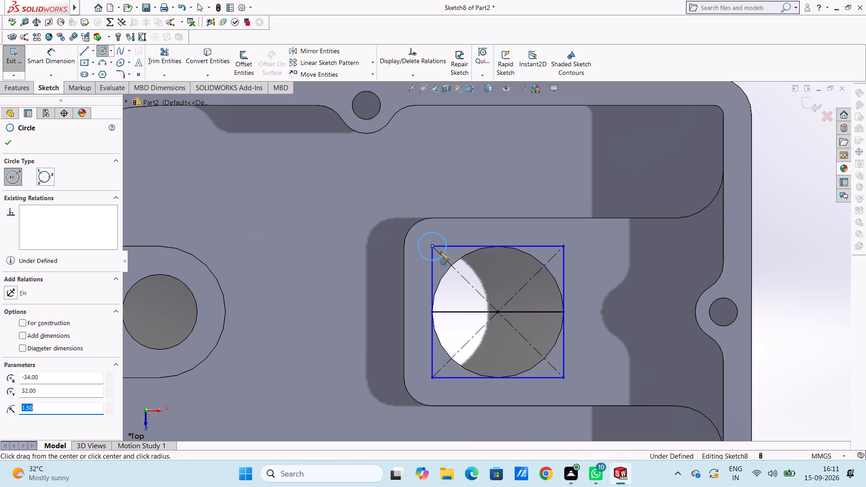
click(563, 244)
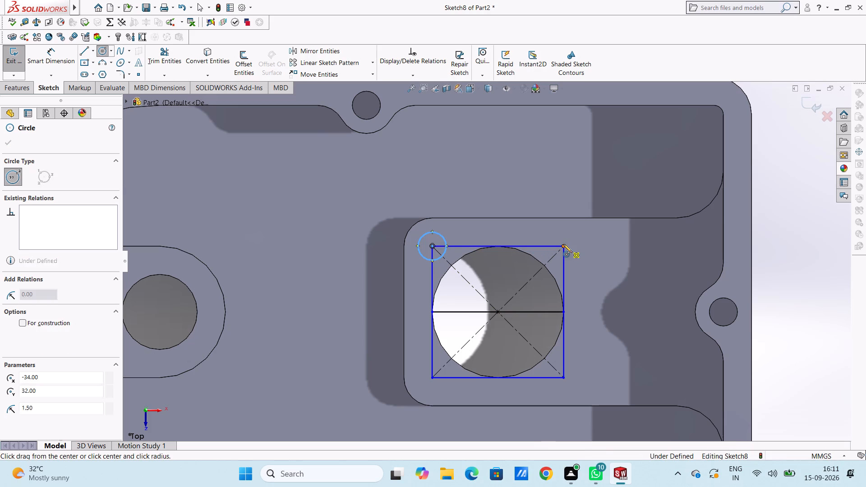
text(1.5)
key(Return)
key(Escape)
key(Escape)
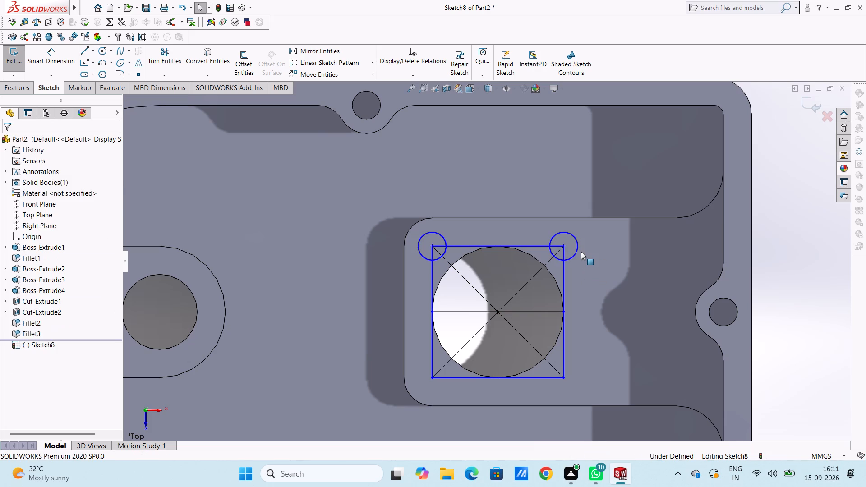
Start Smart Dimension in the sketch on the raised boss.
click(37, 58)
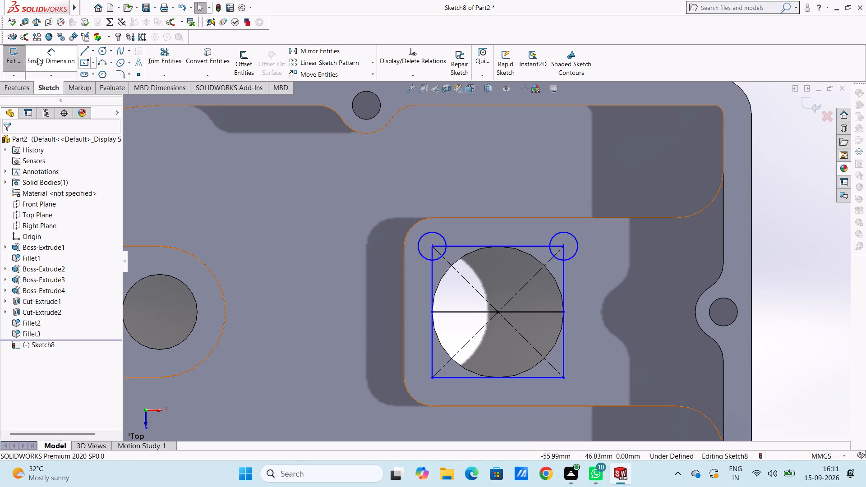
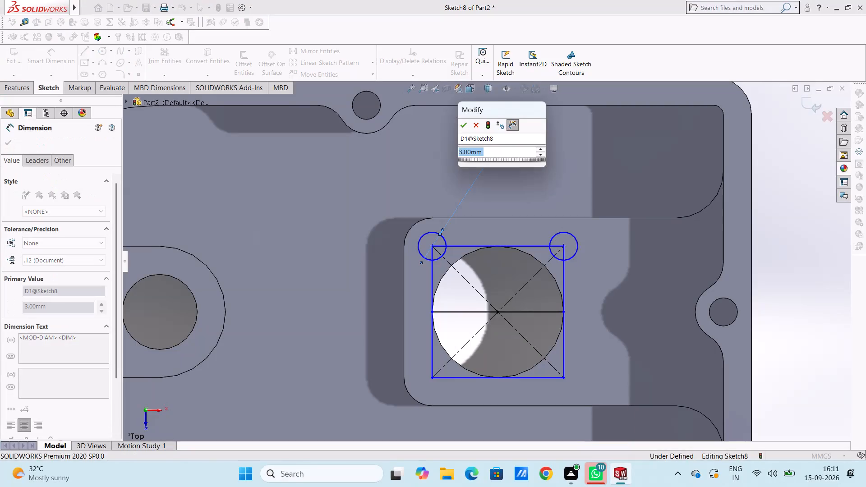
Dimension the diameters of both circles on the square's back corners at 3 mm each.
key(Return)
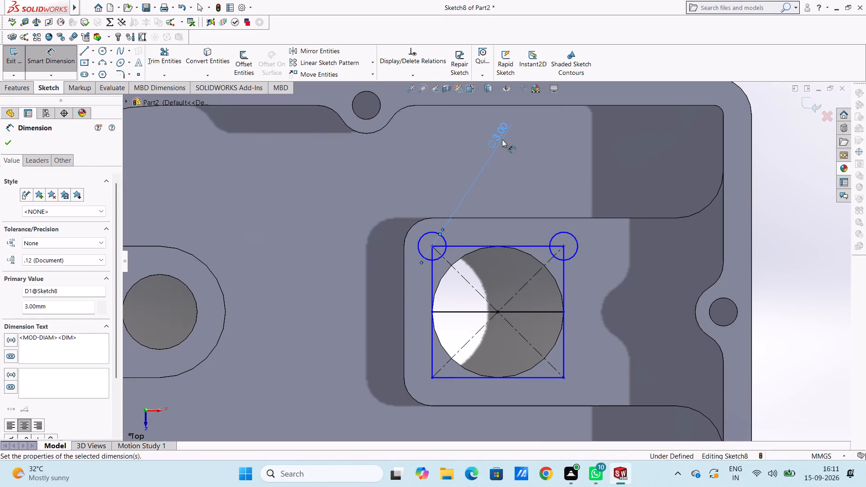
click(516, 162)
click(557, 233)
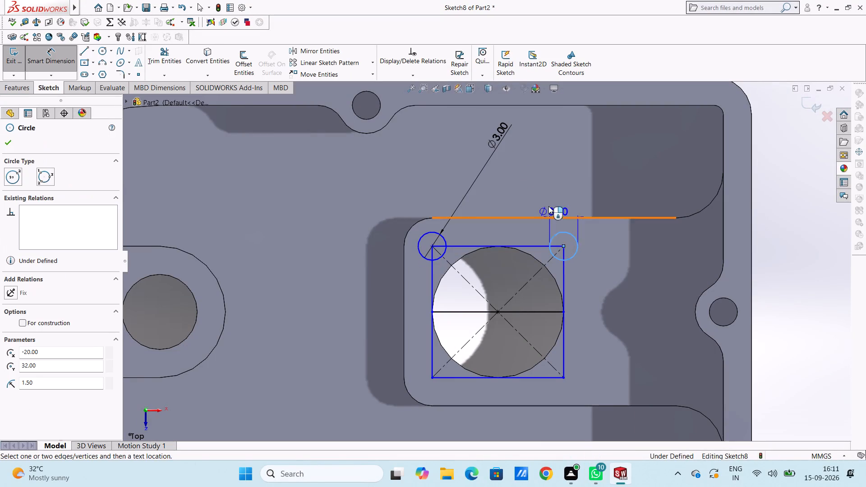
click(458, 132)
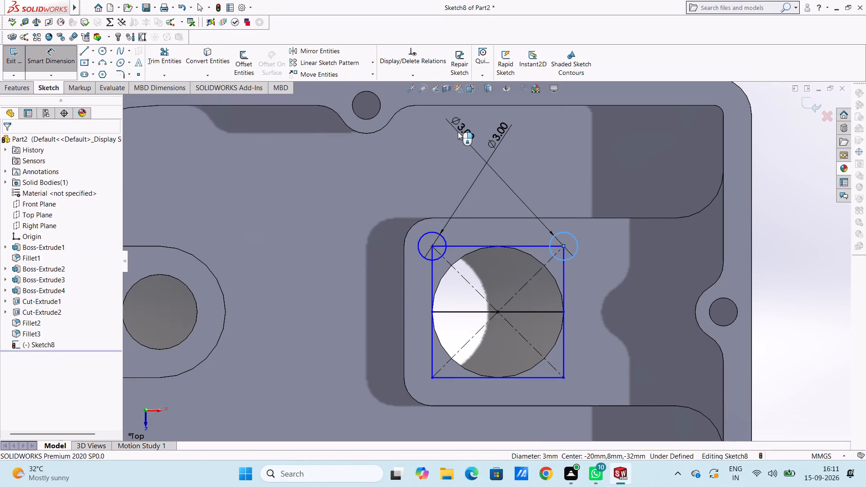
key(Return)
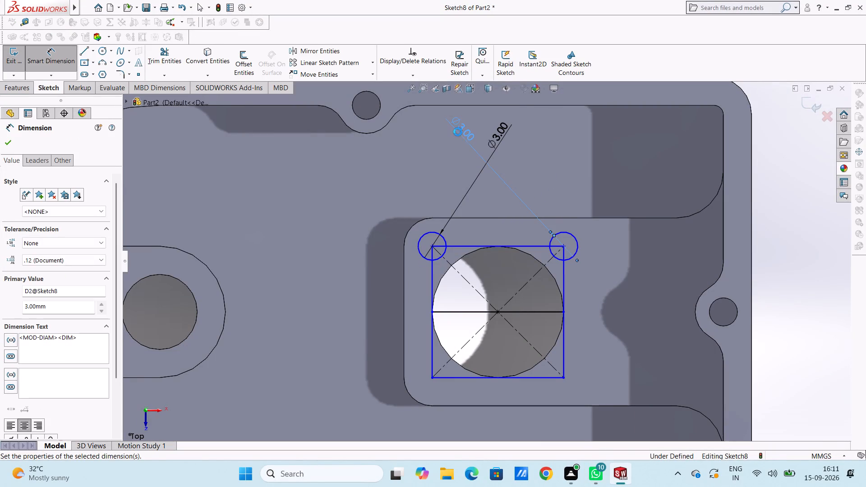
click(434, 163)
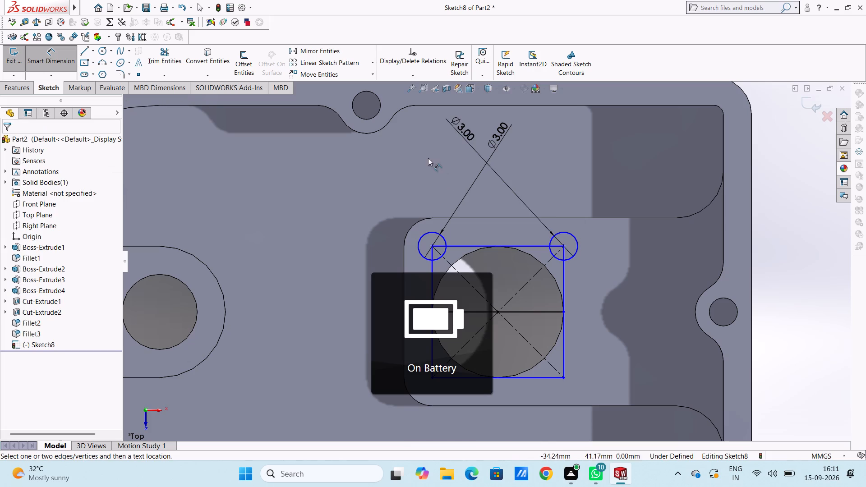
Dimension the distance between the centres of the two 3 mm circles at 14 mm.
click(432, 244)
click(564, 246)
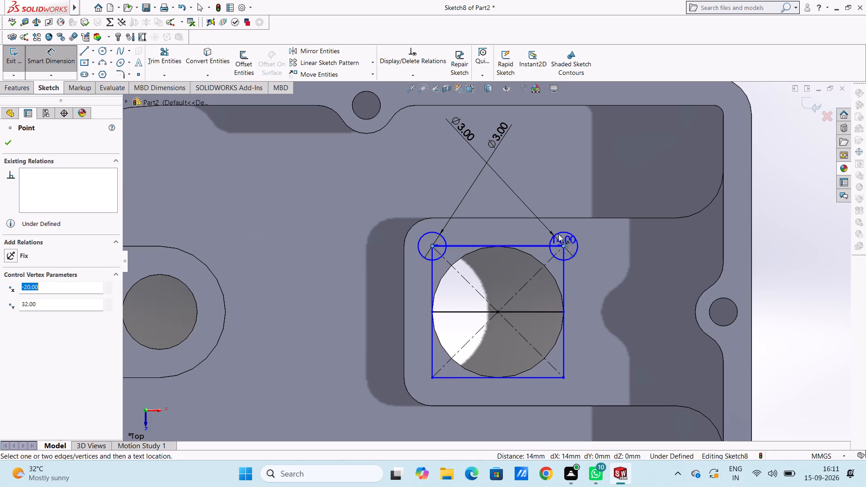
click(546, 163)
key(Return)
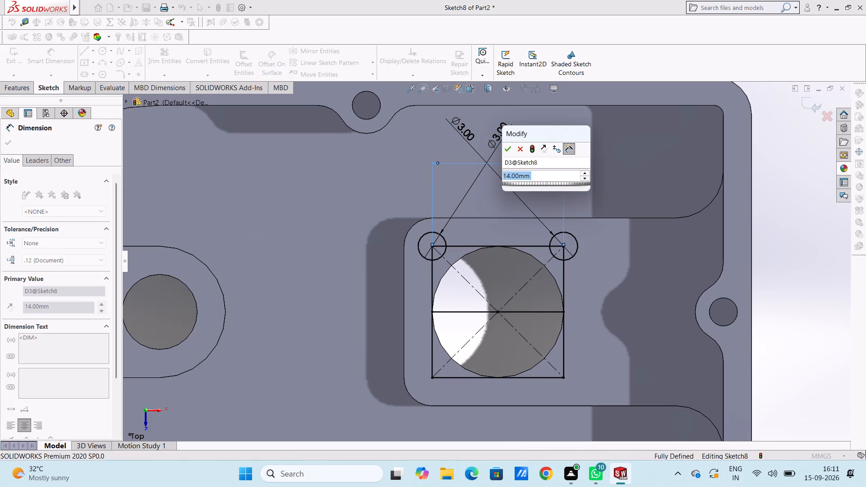
click(543, 167)
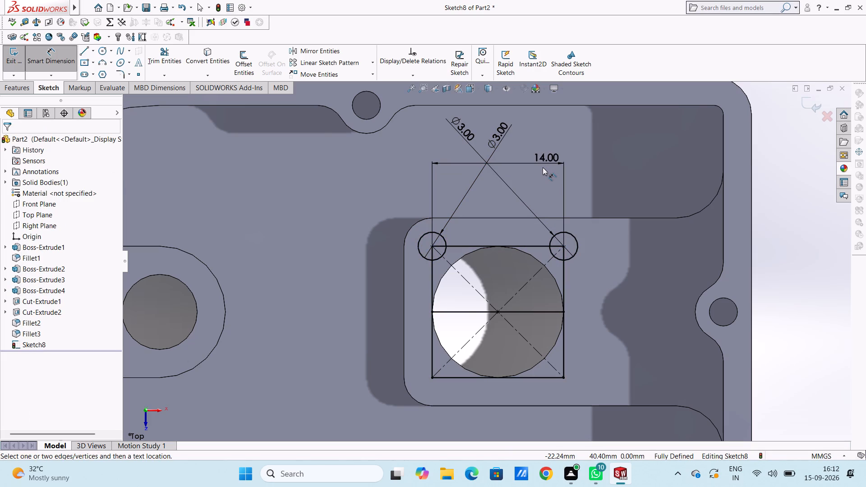
key(Escape)
key(Escape)
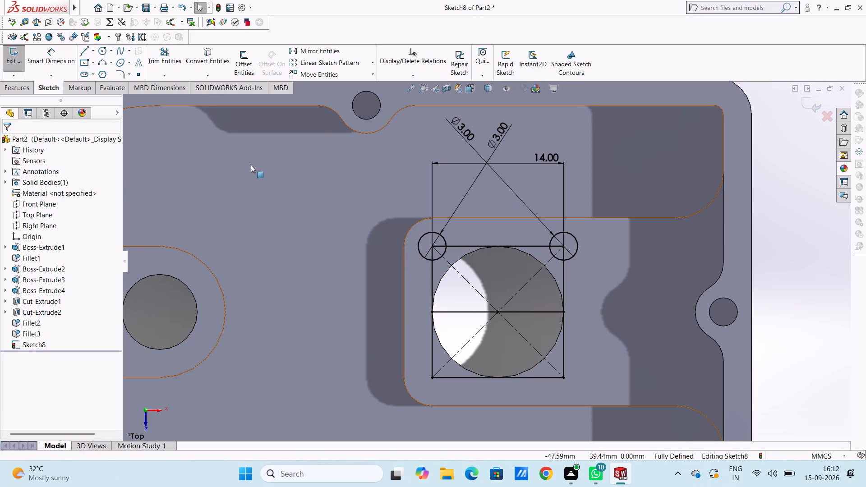
Mirror the two 3 mm circles about the horizontal line through the large hole's centre onto the square's front corners.
click(425, 232)
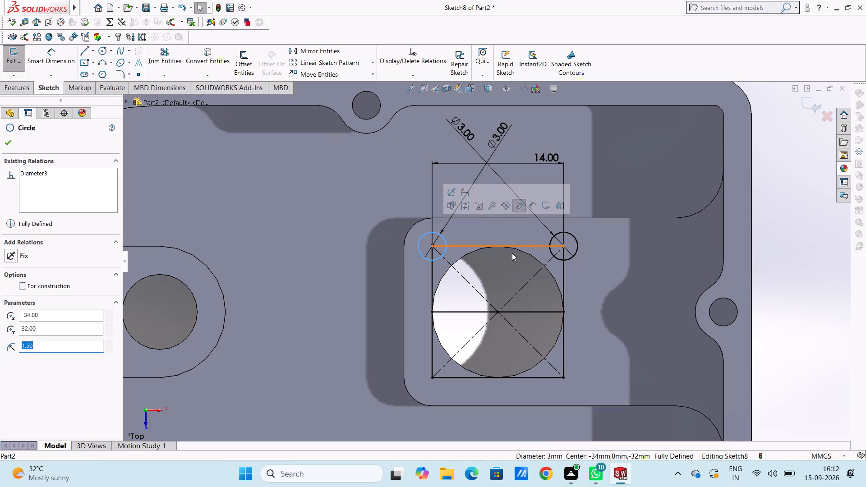
ctrl+click(550, 239)
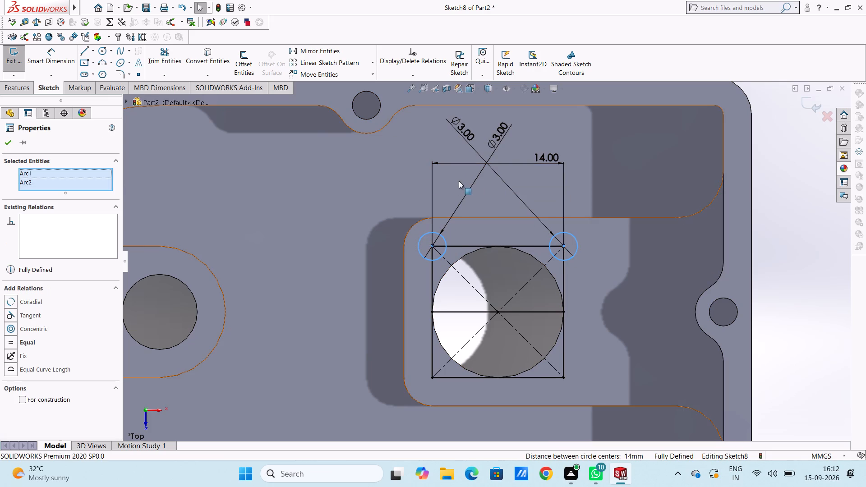
click(324, 47)
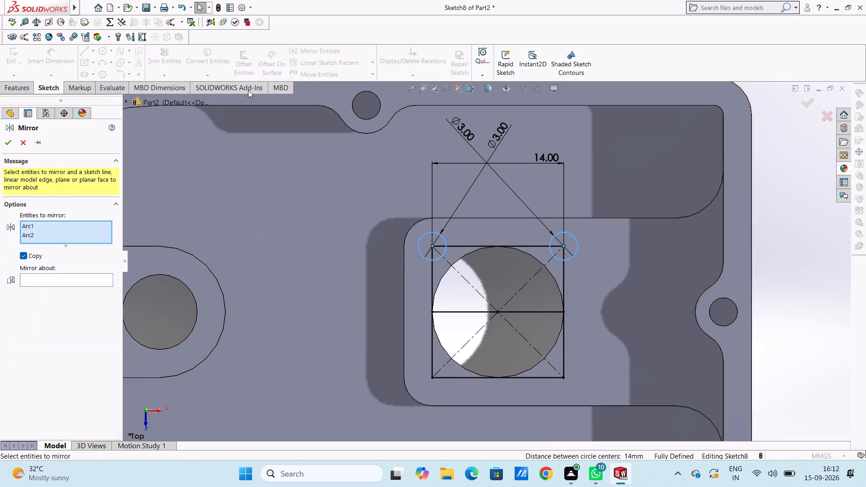
click(36, 273)
click(41, 278)
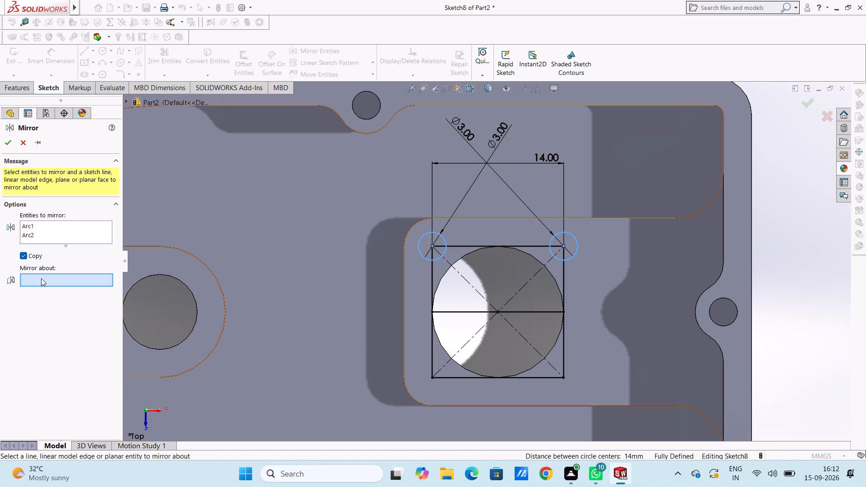
click(514, 311)
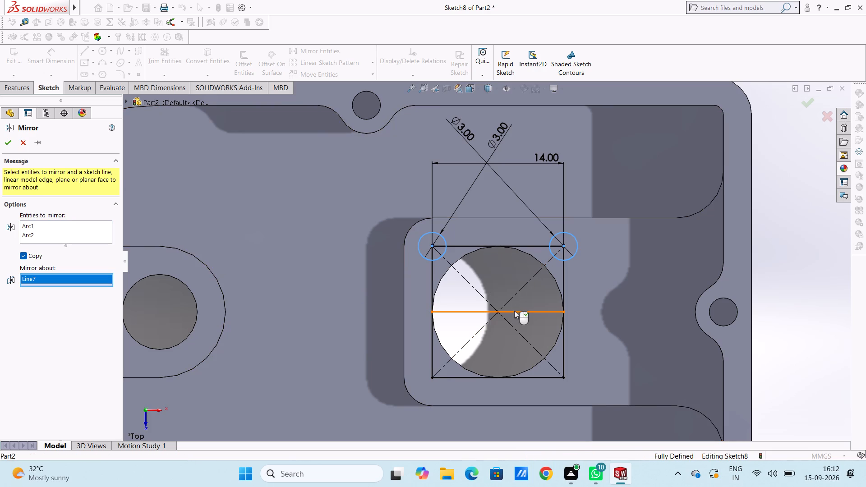
click(5, 143)
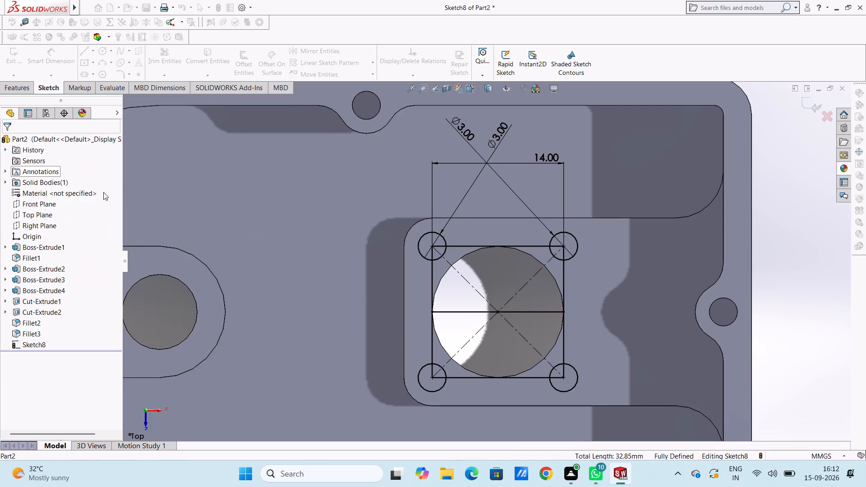
Trim away both halves of the horizontal line across the large hole with trim to closest.
click(165, 51)
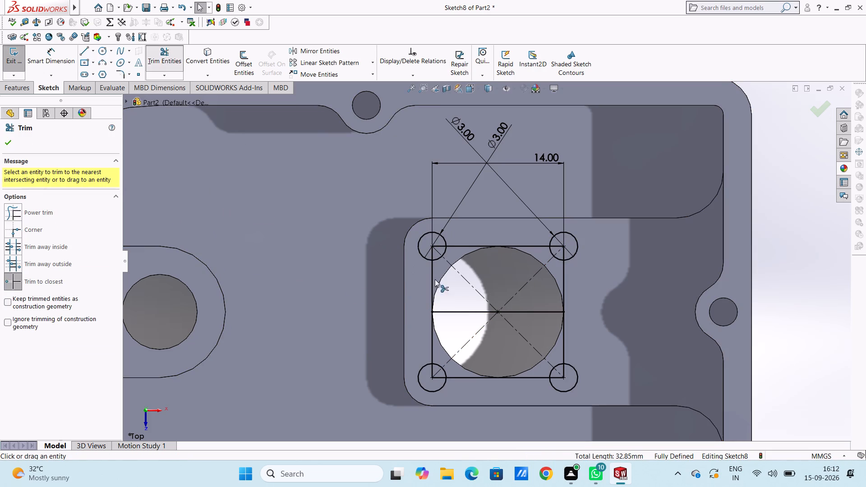
scroll(431, 280, down, 2)
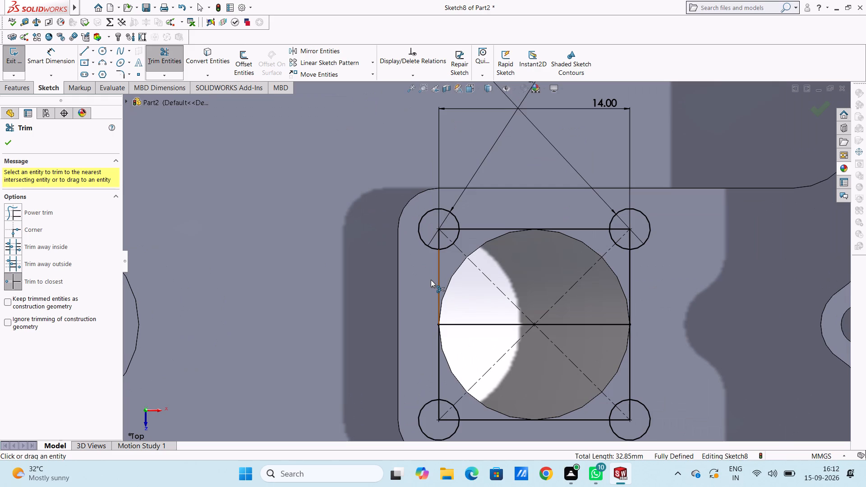
scroll(431, 280, down, 3)
scroll(448, 264, up, 2)
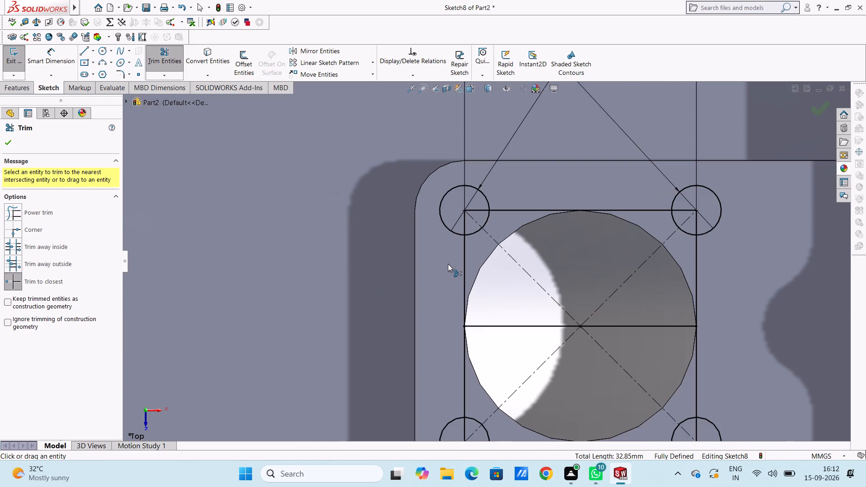
click(496, 326)
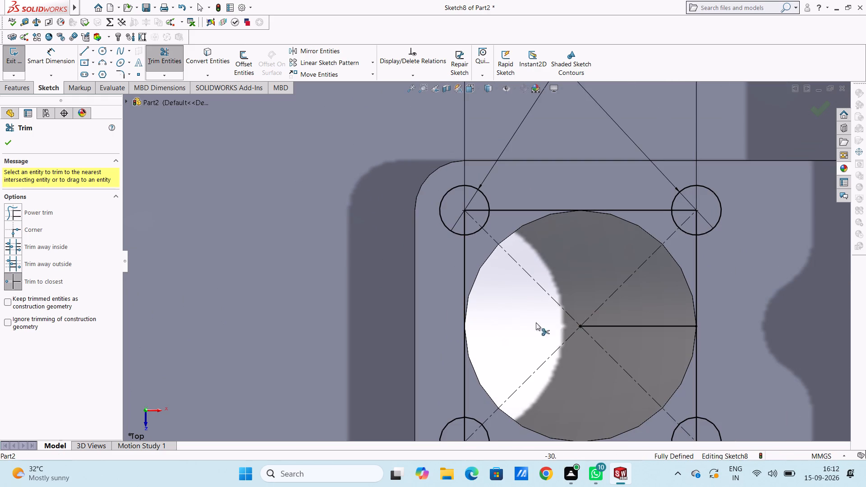
click(610, 324)
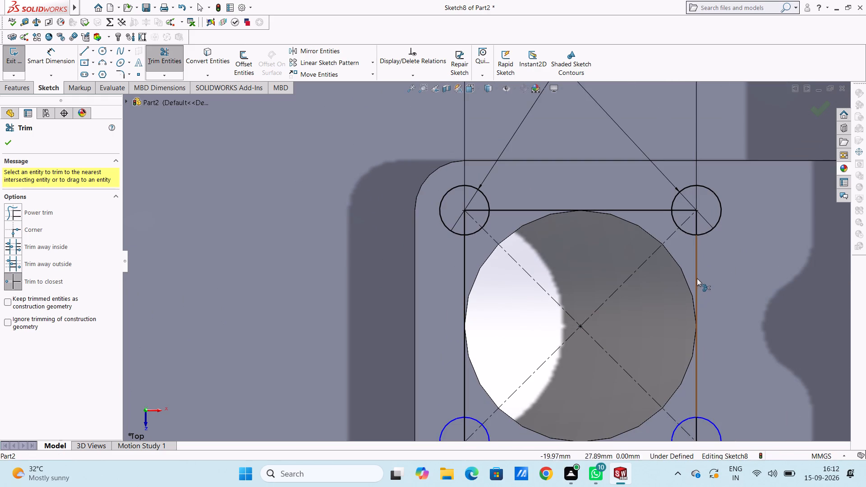
Trim away the square's back side and two adjoining sides, including the leftover pieces inside the two back circles.
click(698, 278)
click(636, 210)
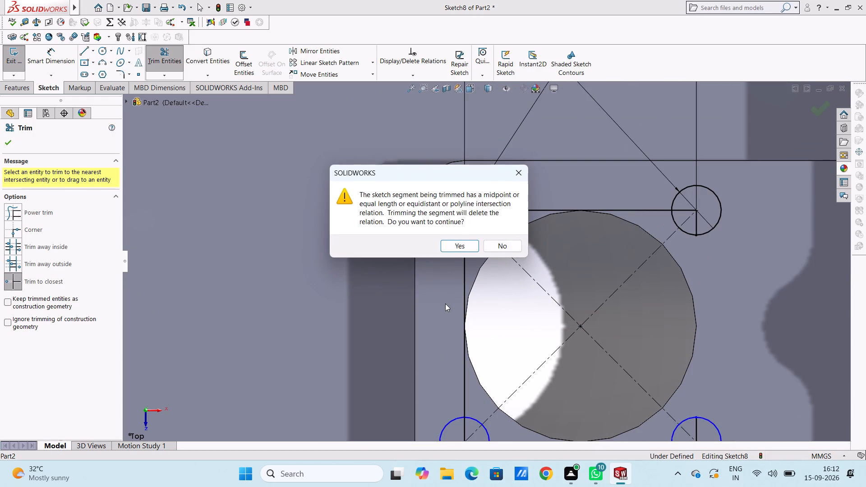
click(515, 170)
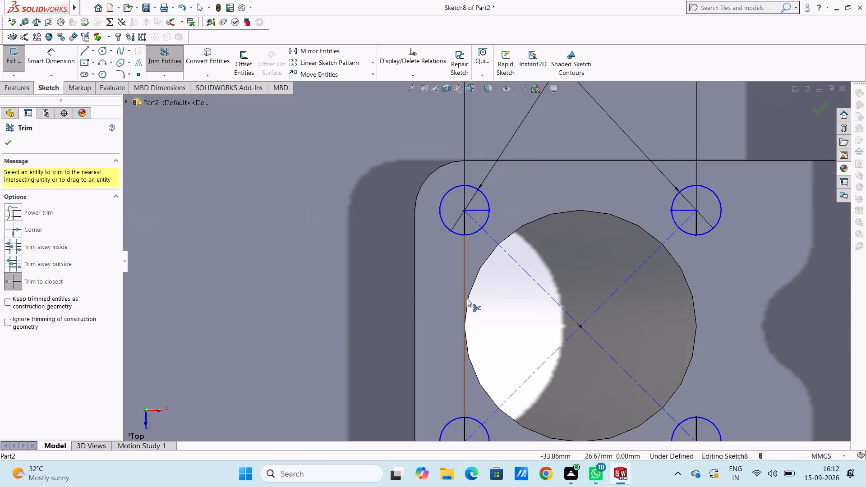
click(466, 299)
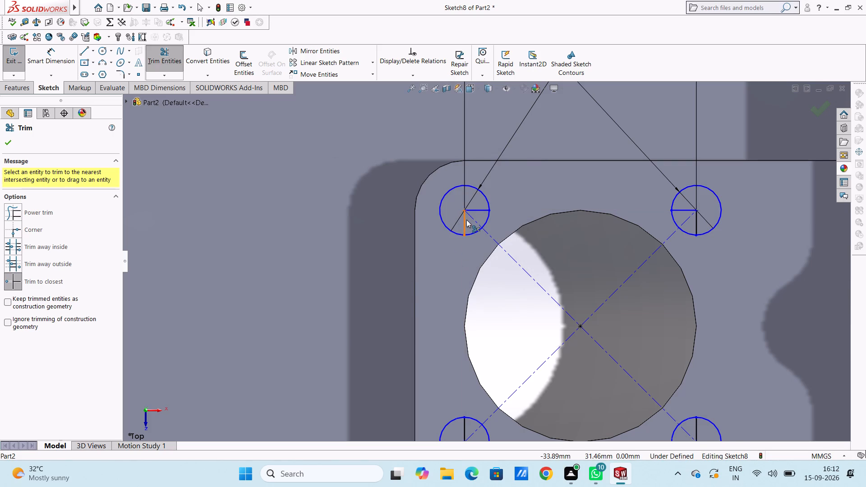
click(466, 220)
click(475, 209)
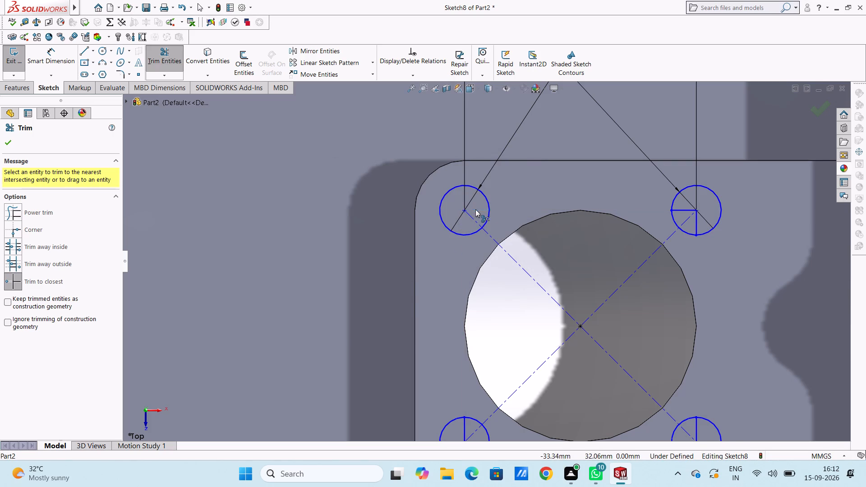
click(684, 211)
click(696, 221)
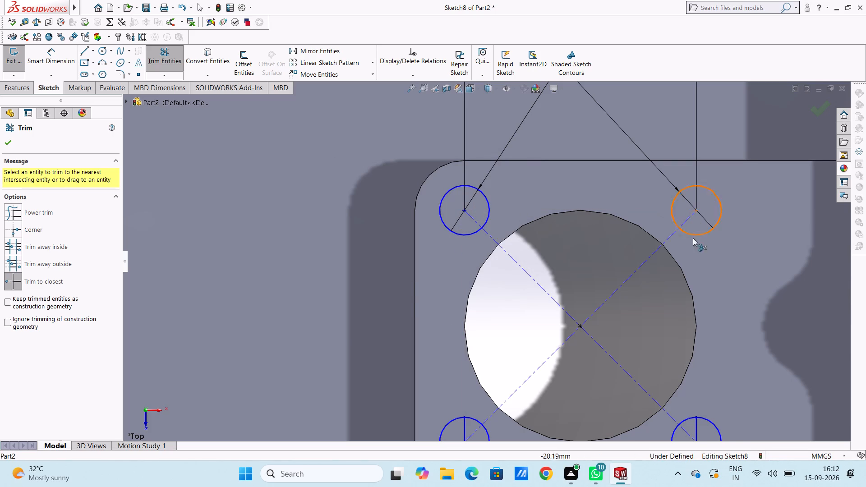
Trim away the square's front side and the leftover line pieces inside the two front circles.
scroll(676, 286, down, 3)
scroll(676, 286, up, 5)
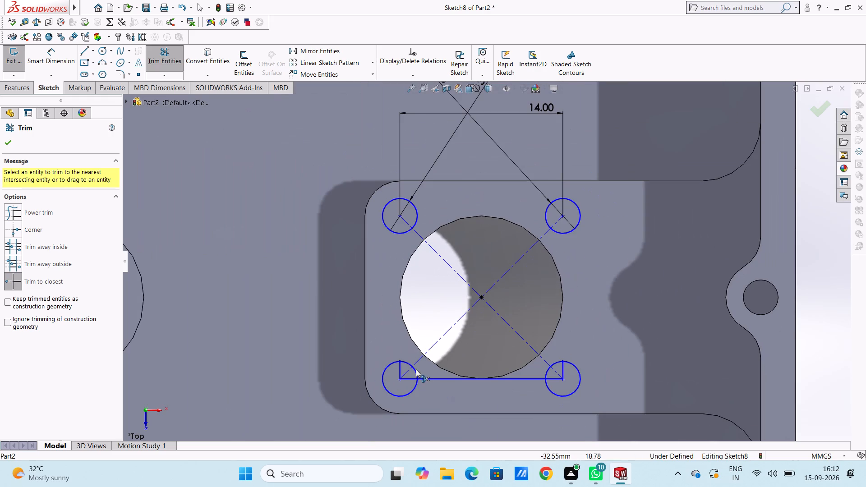
click(401, 368)
click(405, 377)
click(428, 377)
click(557, 380)
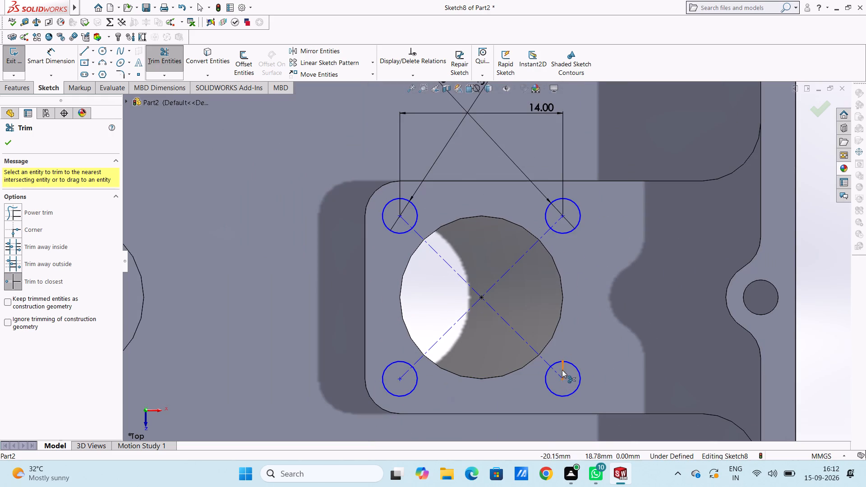
click(562, 370)
Trim away the square's diagonal construction lines, including the pieces inside the circles, leaving only the four corner circles.
click(542, 354)
click(542, 361)
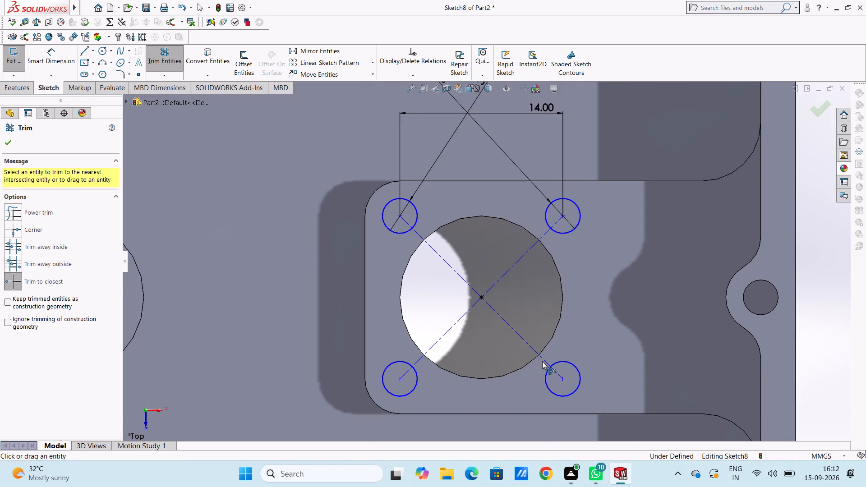
click(545, 362)
click(557, 373)
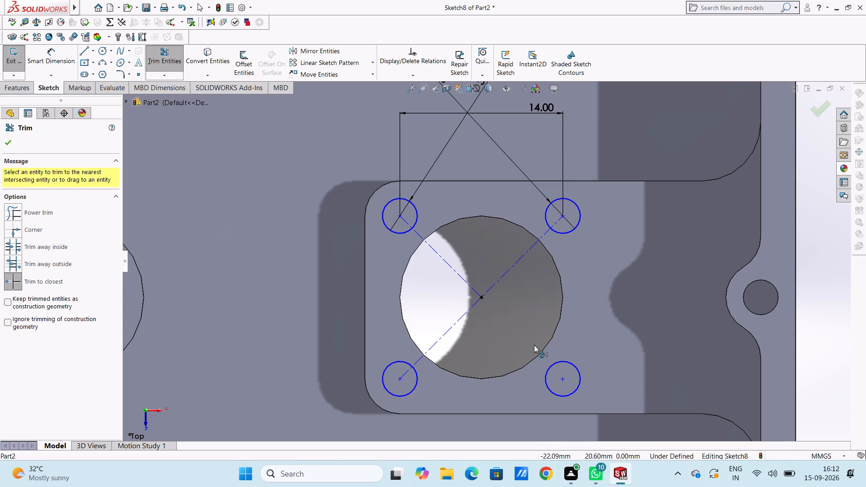
click(408, 223)
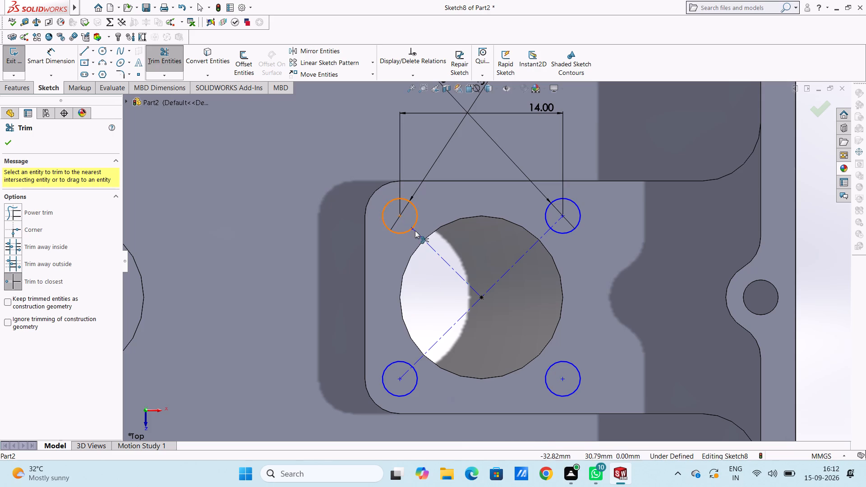
click(418, 232)
click(544, 234)
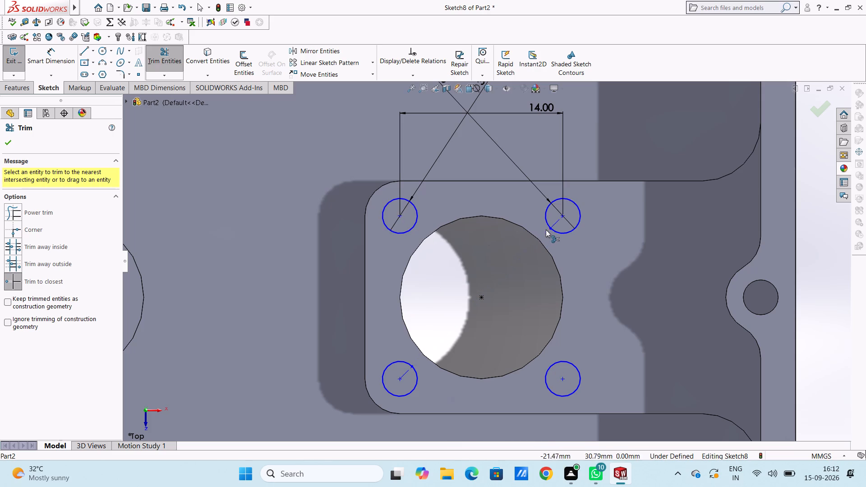
click(557, 223)
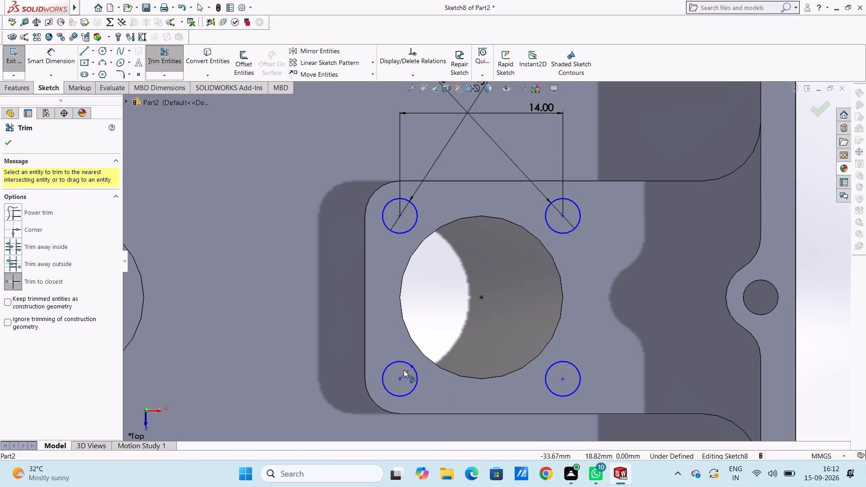
click(405, 373)
key(Escape)
key(Escape)
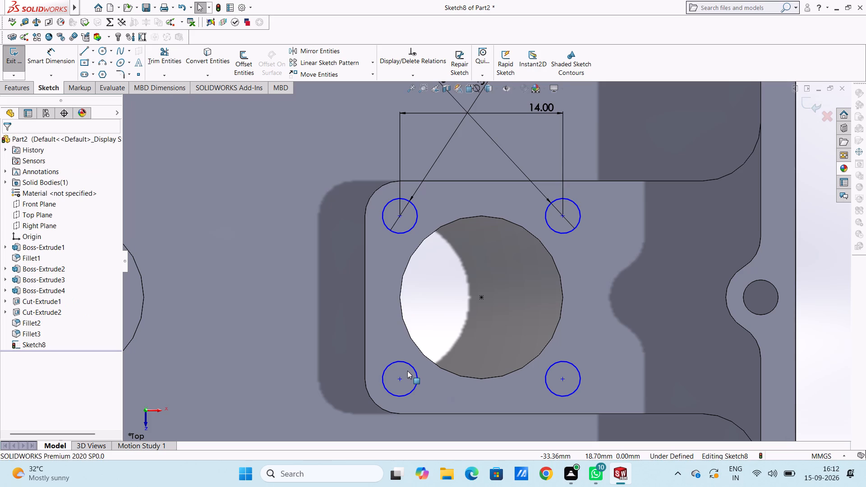
scroll(407, 371, down, 3)
scroll(407, 371, up, 9)
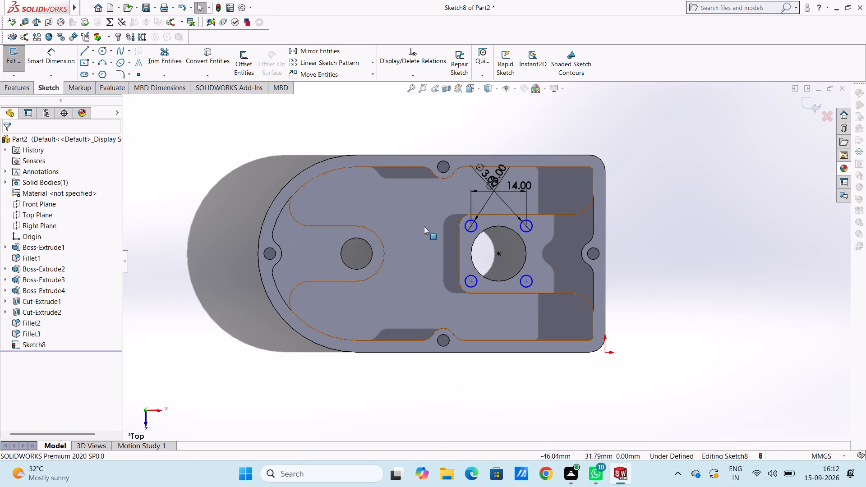
Cut-extrude the four corner circles around the large hole as blind holes 4 mm deep.
middle_drag(424, 226, 406, 219)
scroll(409, 220, up, 1)
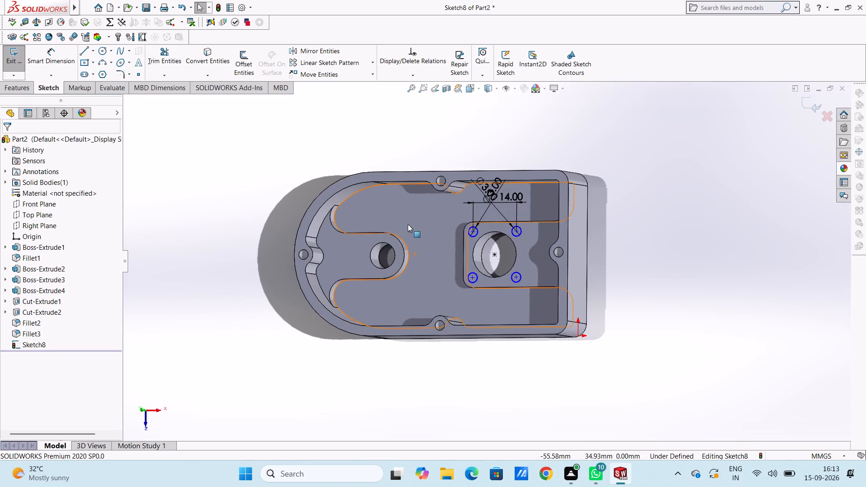
click(25, 88)
click(148, 63)
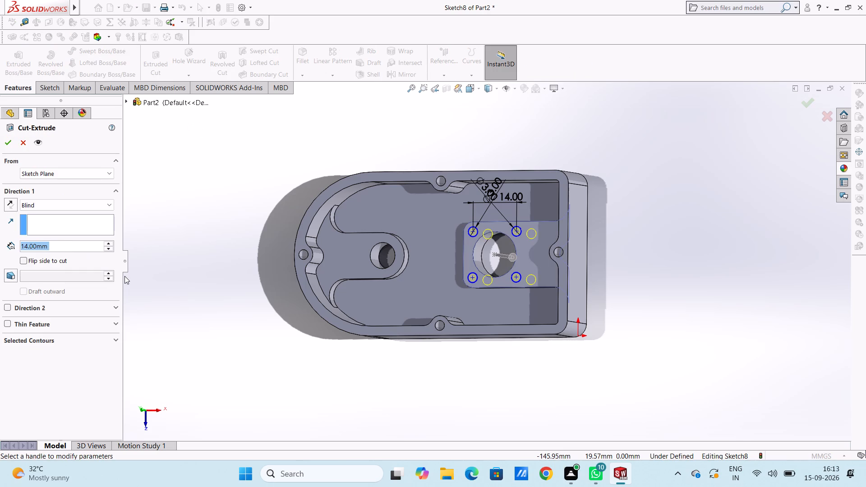
key(4)
key(Return)
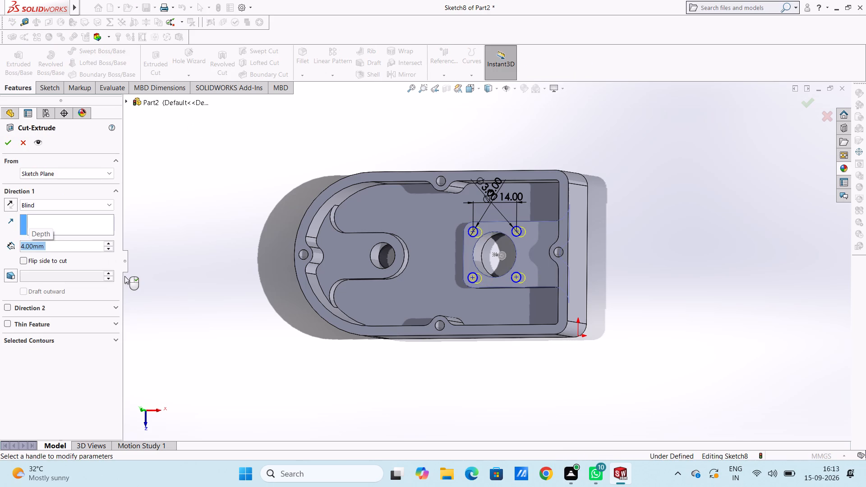
click(4, 142)
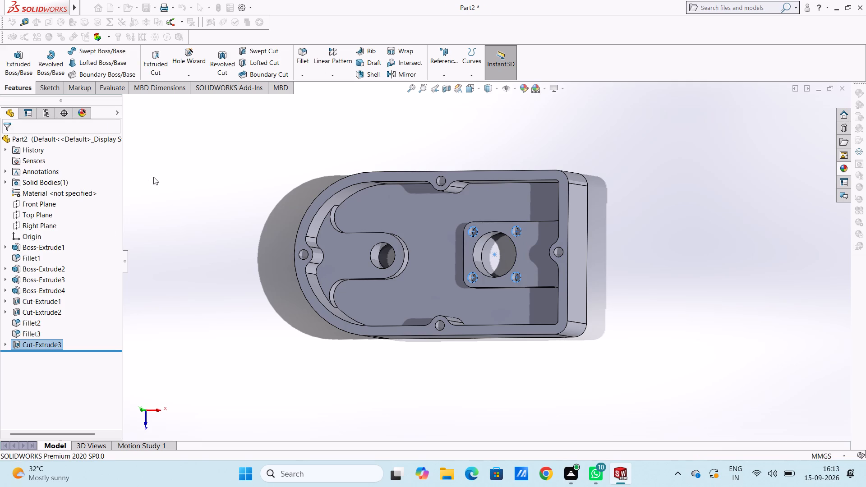
click(153, 176)
Start a new sketch on the plate's flat underside face.
middle_drag(153, 176, 201, 168)
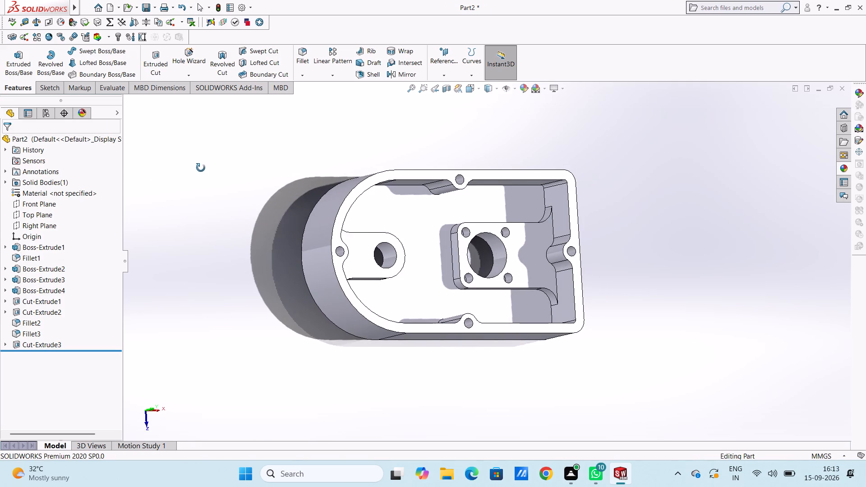
middle_drag(201, 168, 200, 171)
key(ctrl+5)
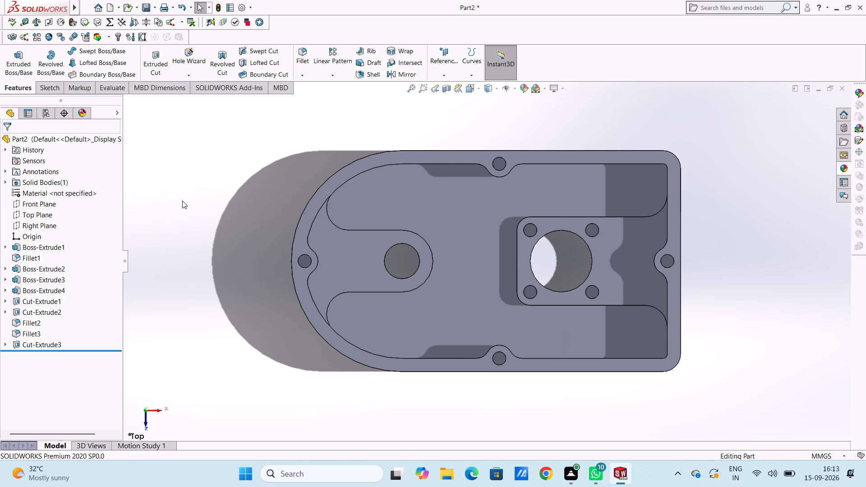
key(ctrl+6)
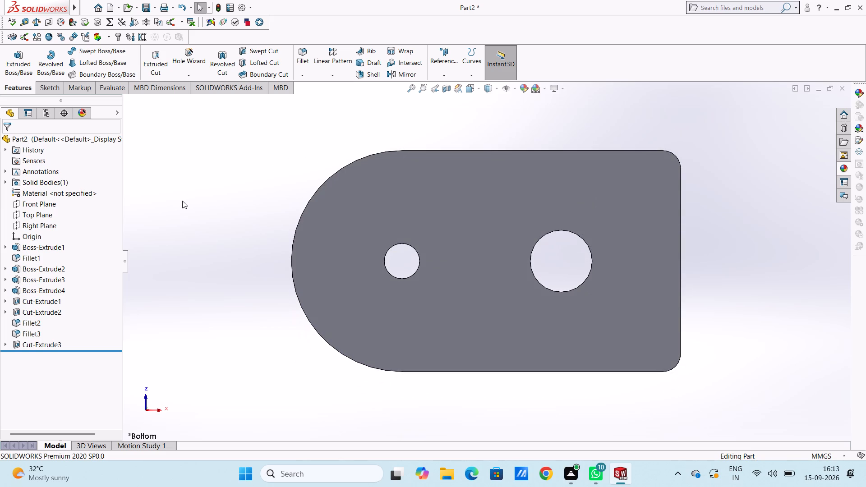
click(629, 199)
click(670, 173)
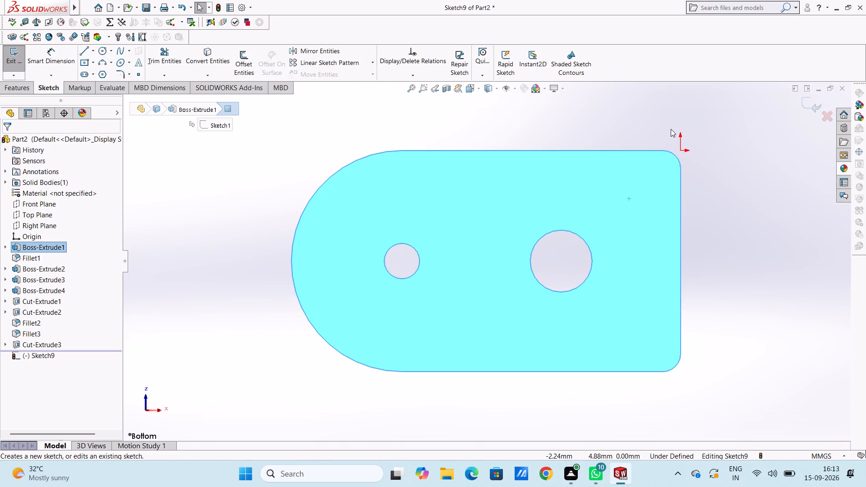
scroll(671, 129, down, 3)
scroll(671, 129, up, 3)
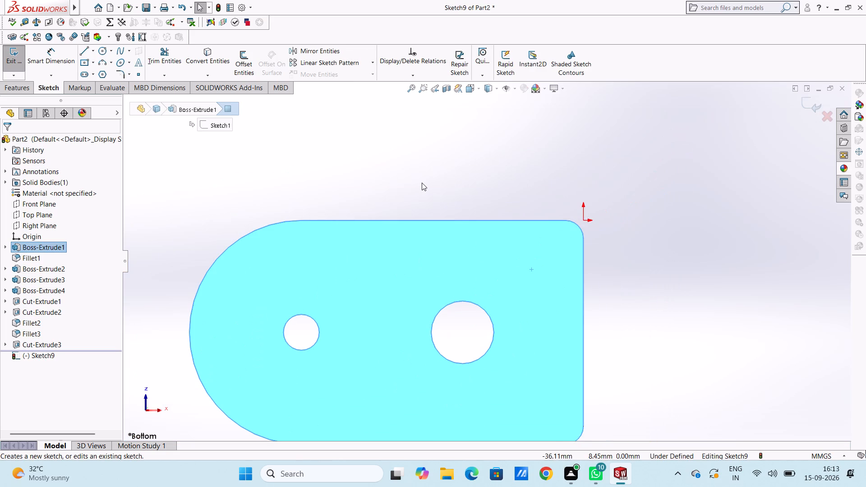
scroll(422, 183, up, 2)
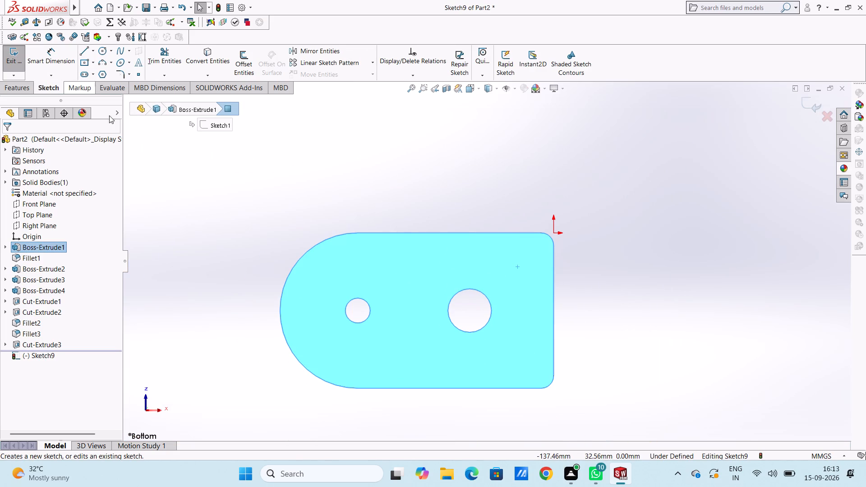
click(190, 177)
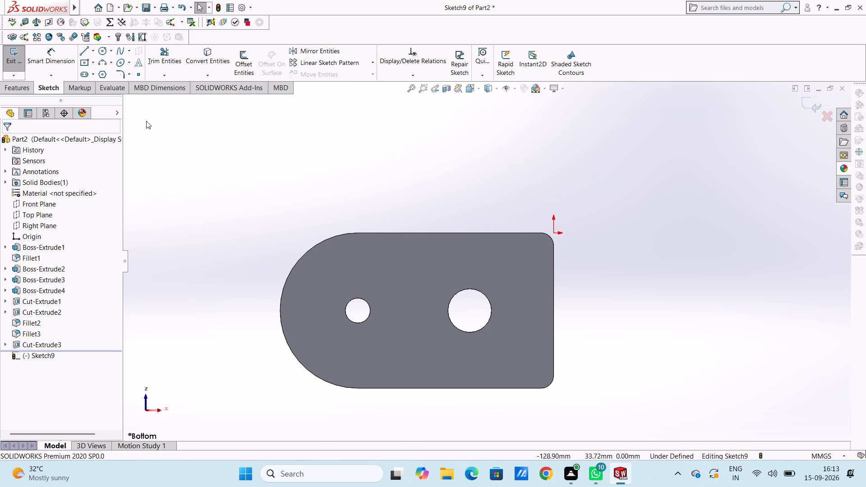
Sketch two concentric circles with radii of 7 mm and 3 mm, outside the plate's long edge near the flat end.
click(100, 52)
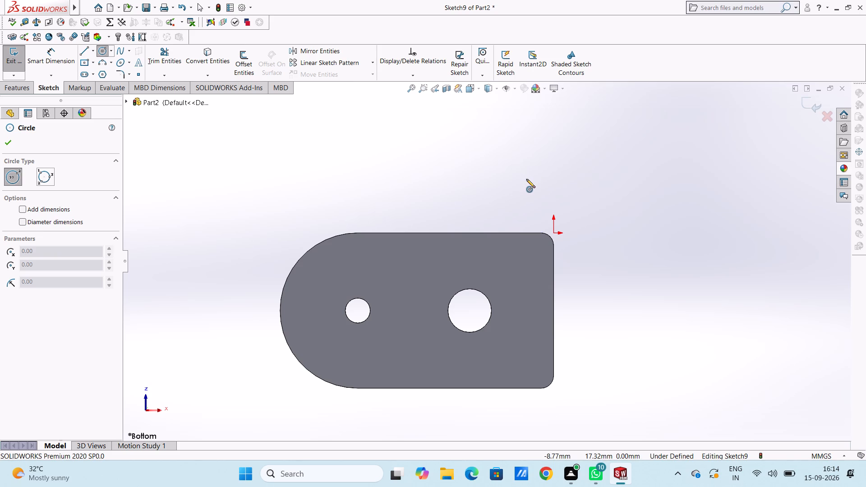
click(526, 179)
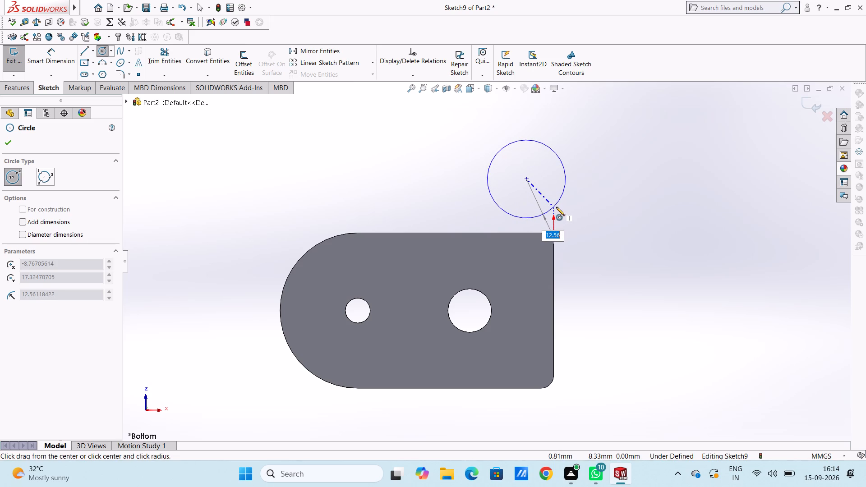
key(7)
key(Return)
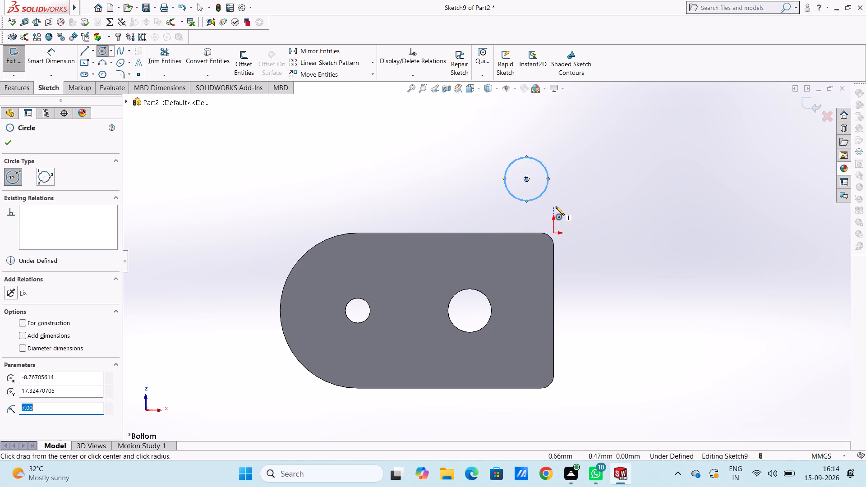
click(527, 178)
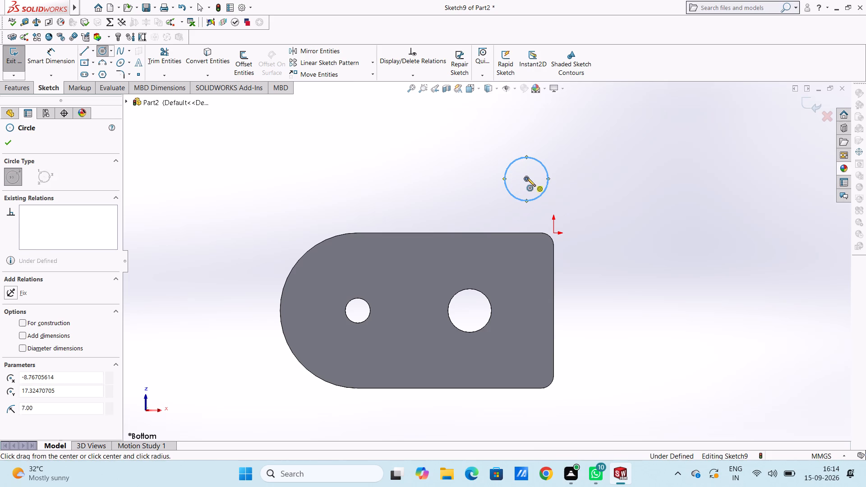
key(3)
key(Return)
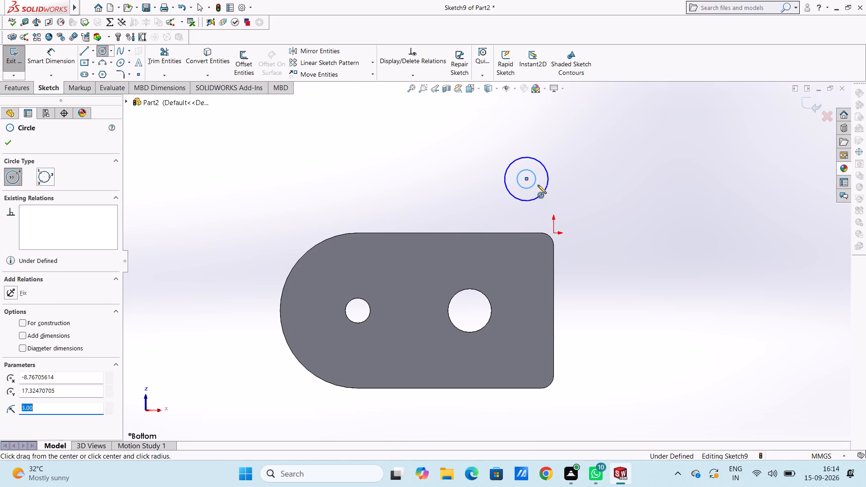
key(Escape)
key(Escape)
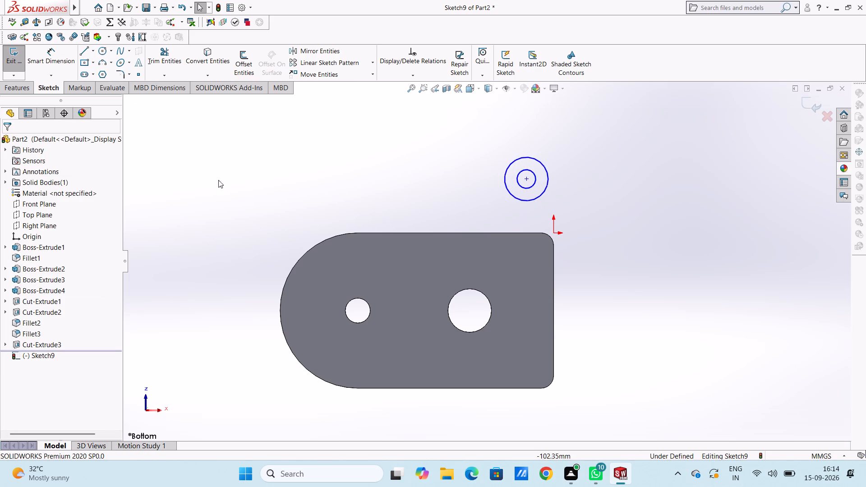
Add diameter dimensions to the outer and inner concentric circles.
click(45, 60)
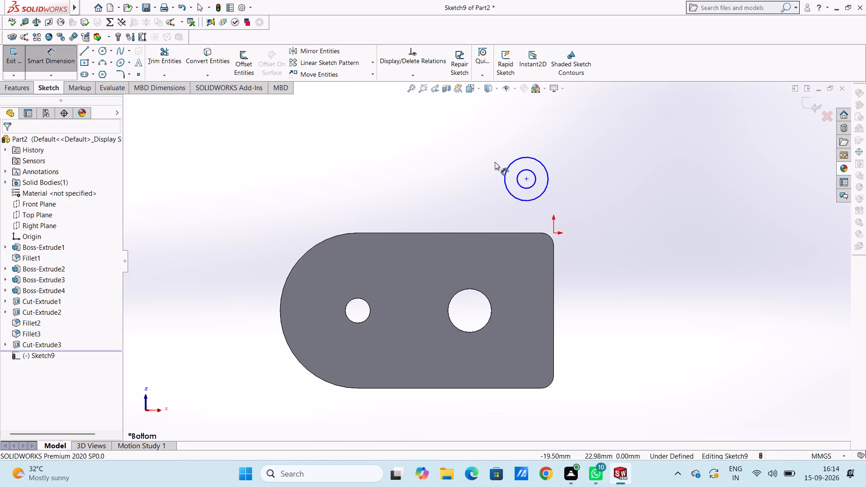
click(507, 170)
click(381, 111)
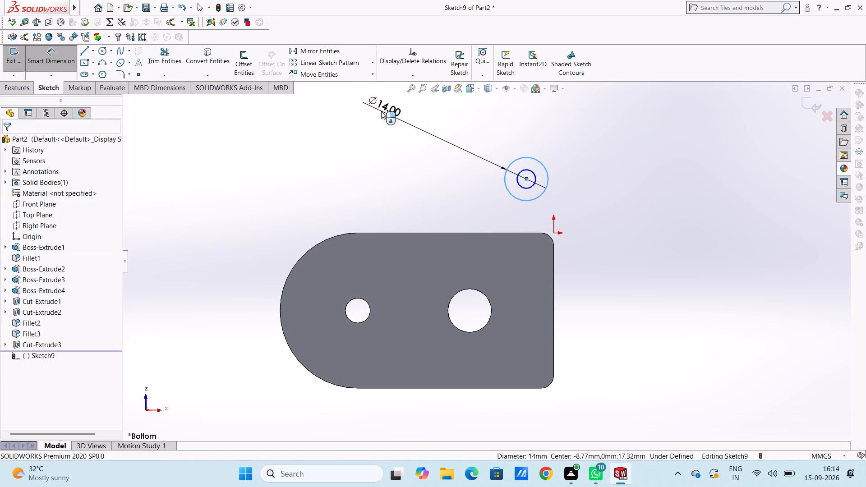
key(Return)
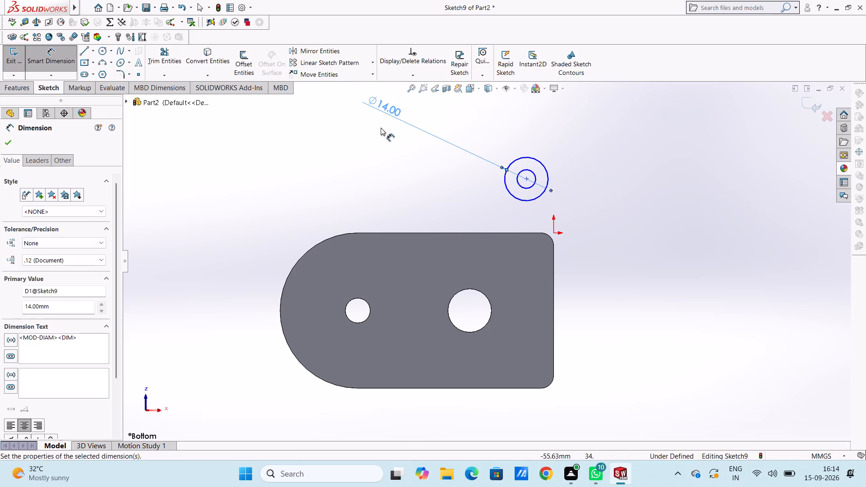
click(381, 128)
click(535, 173)
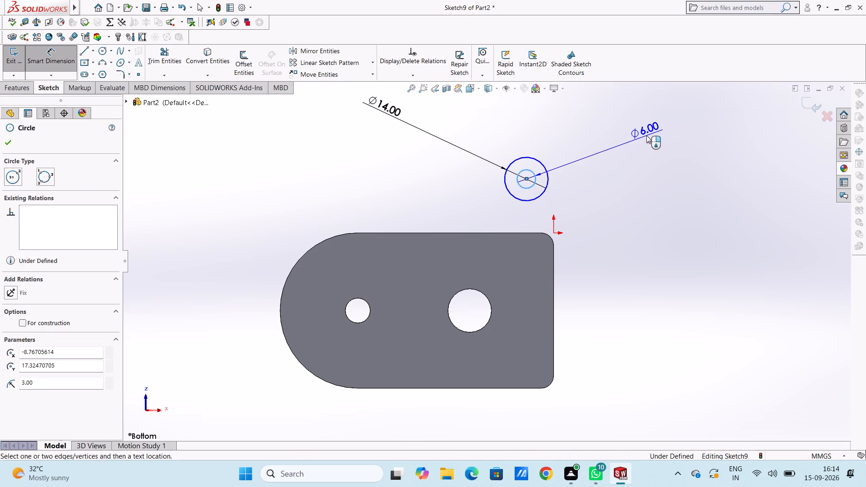
click(646, 135)
key(Return)
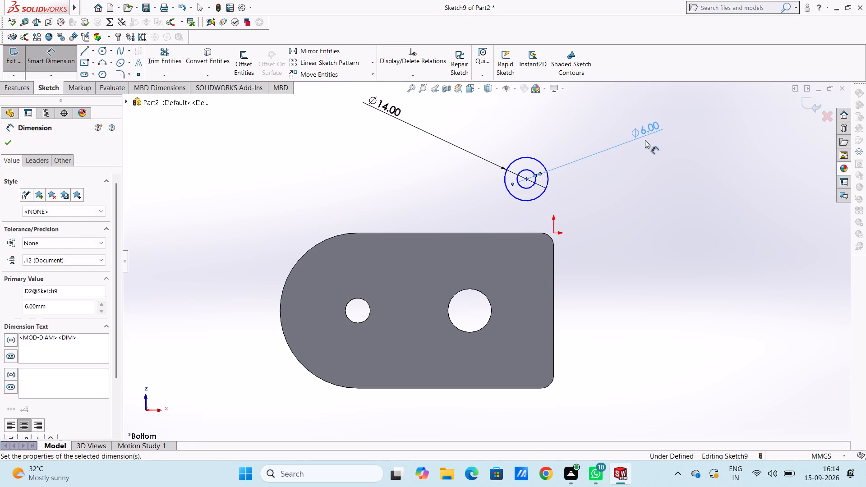
click(649, 159)
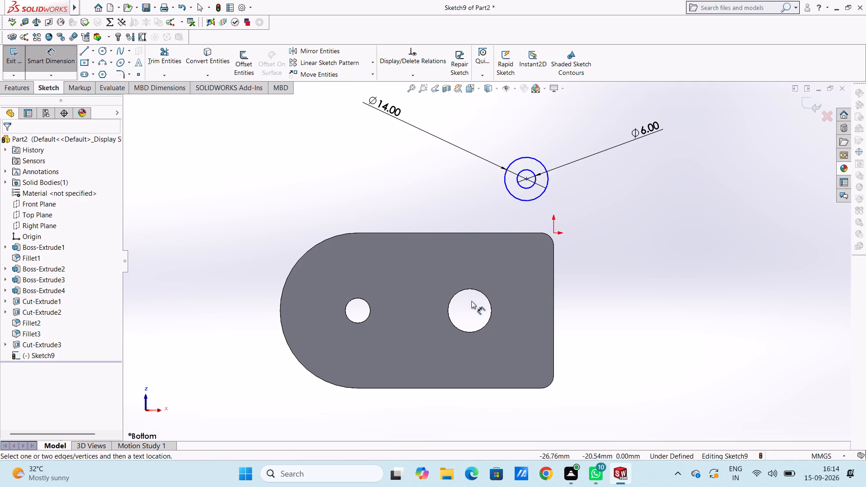
key(Escape)
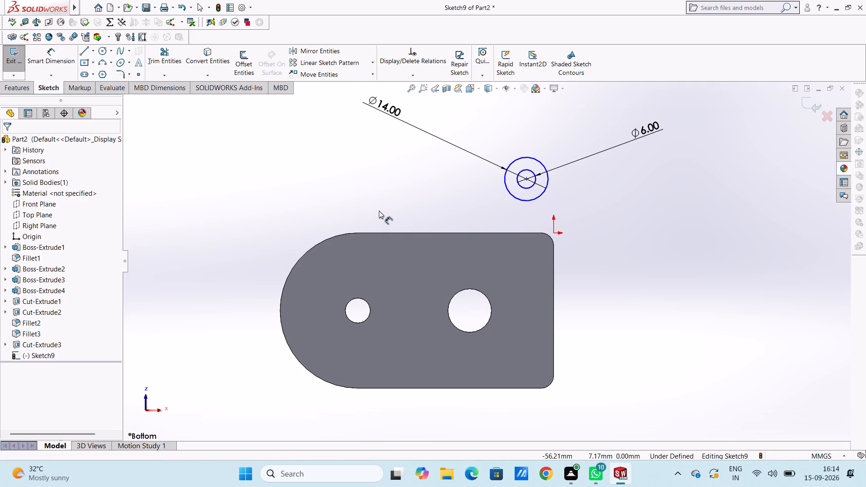
Draw a horizontal line from the large hole's centre to the midpoint of the plate's flat end edge.
click(84, 52)
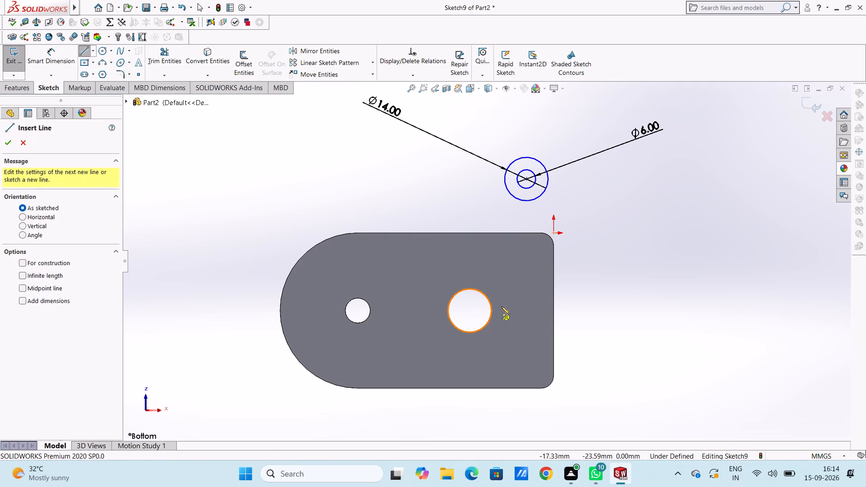
click(469, 310)
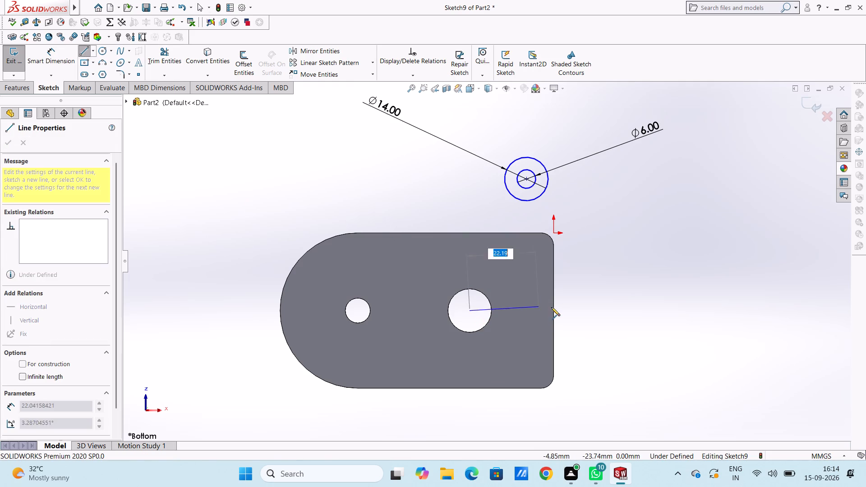
click(555, 310)
key(Escape)
key(Escape)
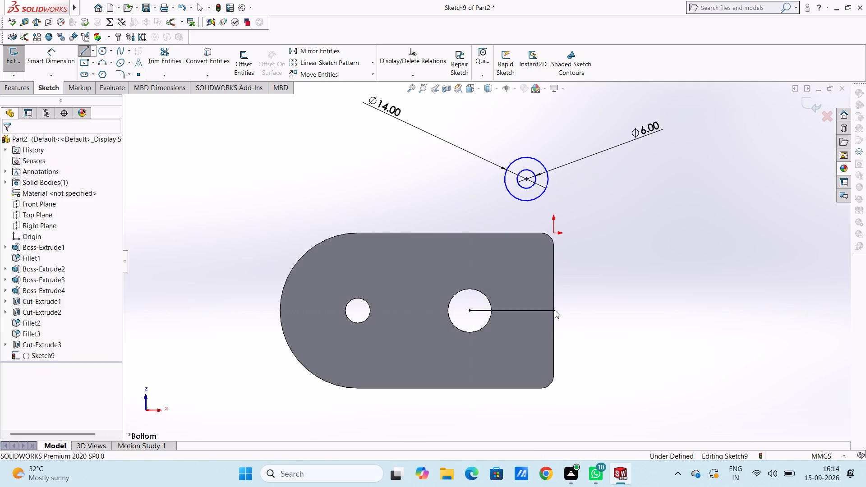
Dimension the horizontal distance between the large hole's centre and the concentric circles' centre to 20 mm.
click(38, 62)
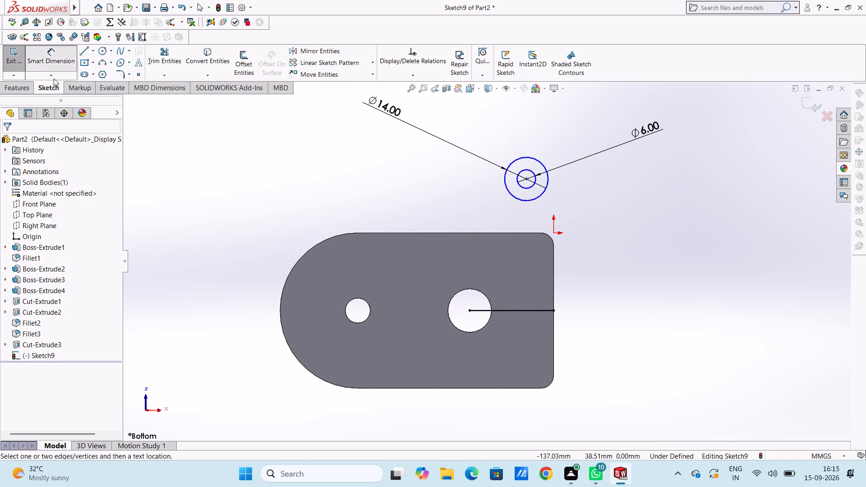
click(470, 309)
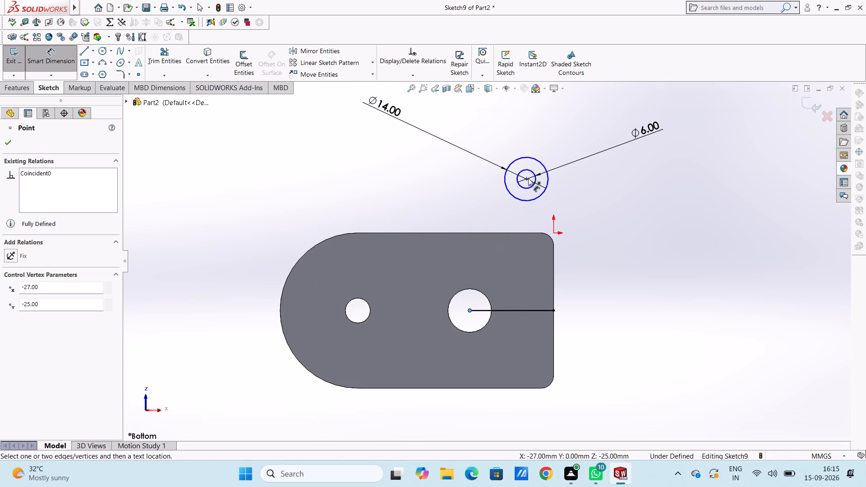
click(528, 178)
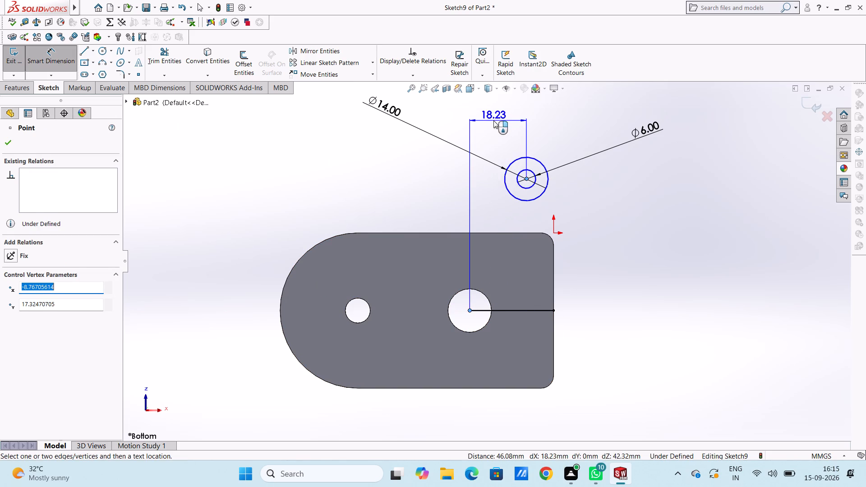
click(493, 120)
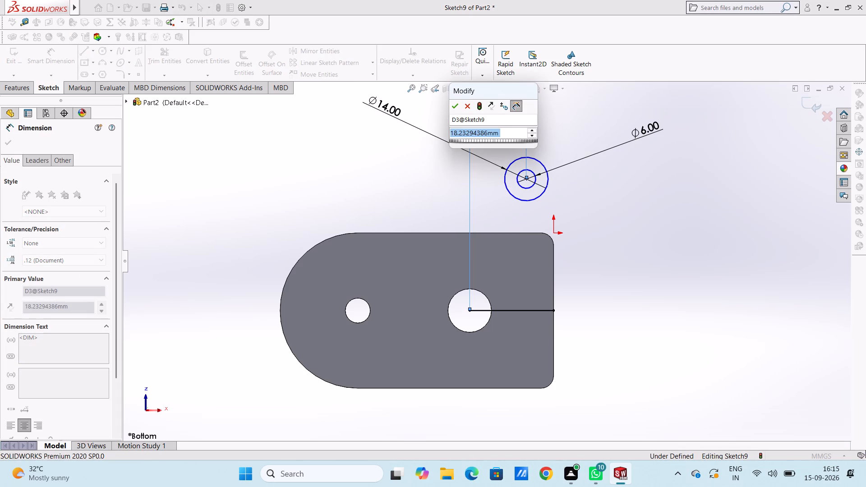
text(20)
key(Return)
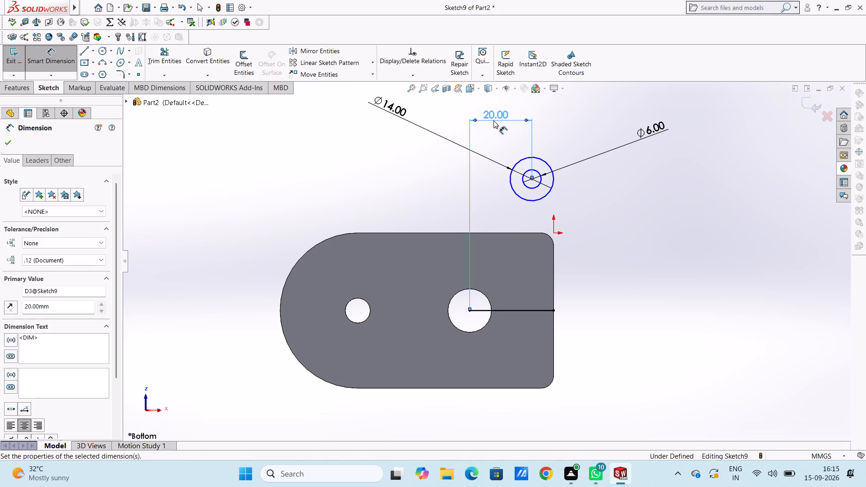
click(488, 188)
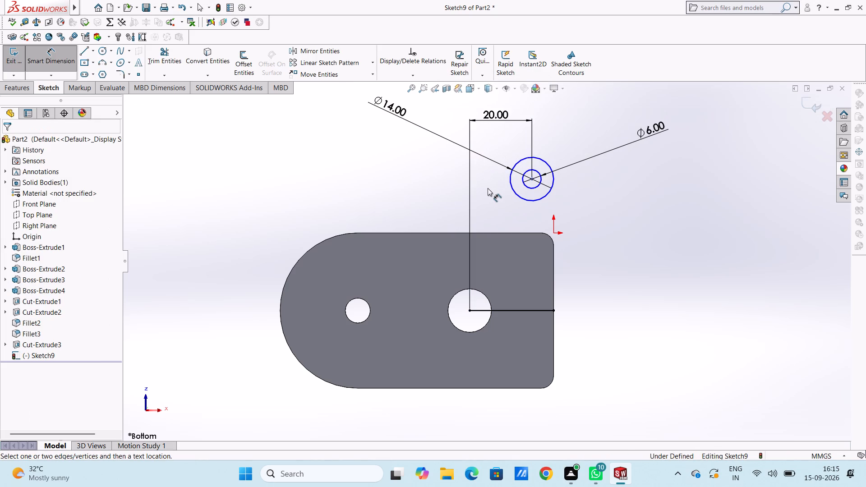
Dimension the vertical distance from the concentric circles' centre to the midpoint of the plate's flat end edge as 34 mm.
click(532, 179)
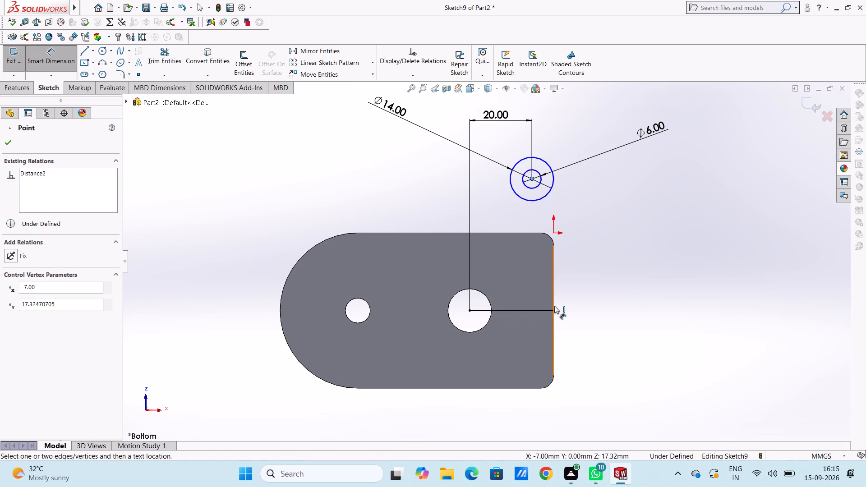
click(554, 310)
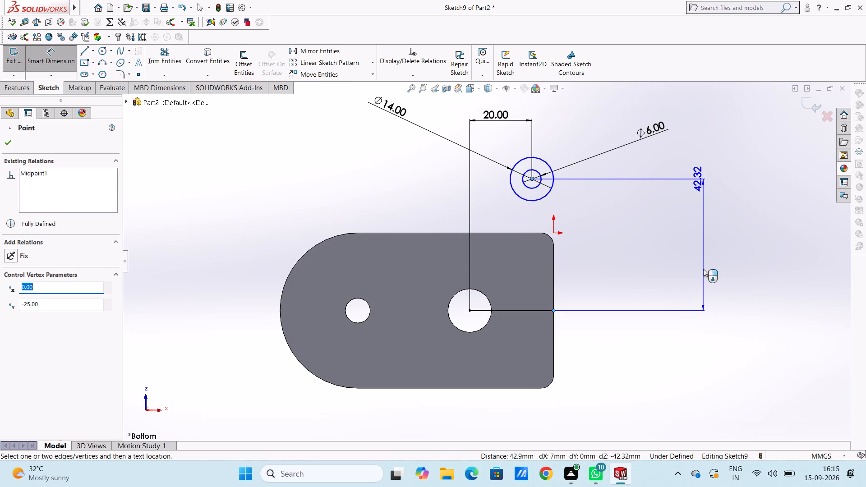
click(703, 269)
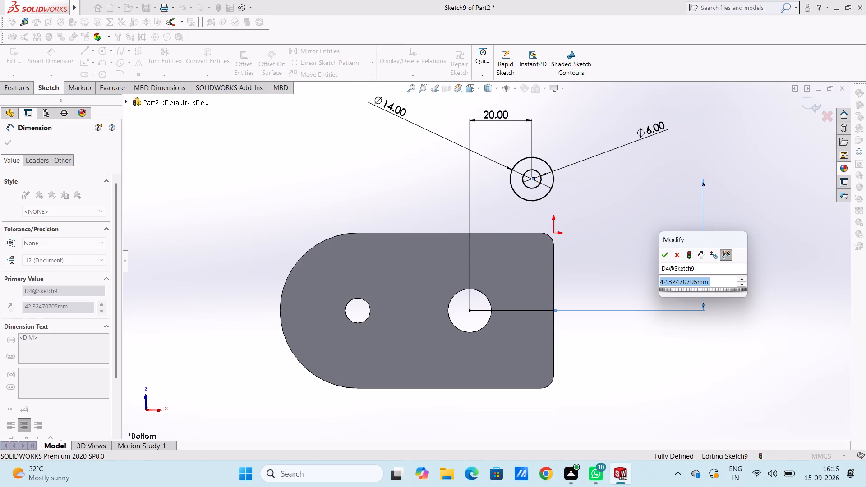
text(34)
key(Return)
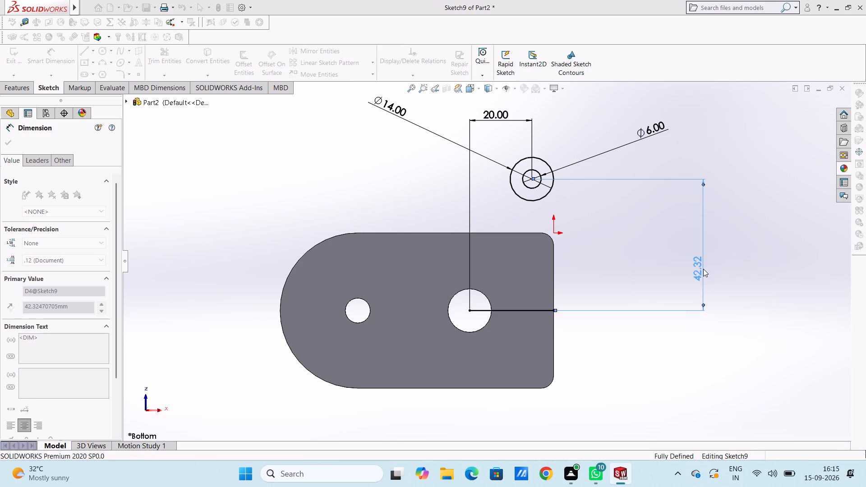
click(621, 267)
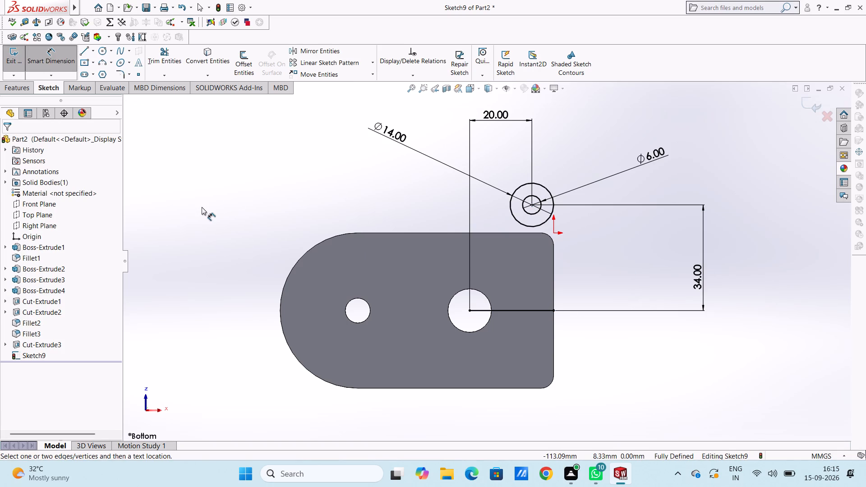
key(Escape)
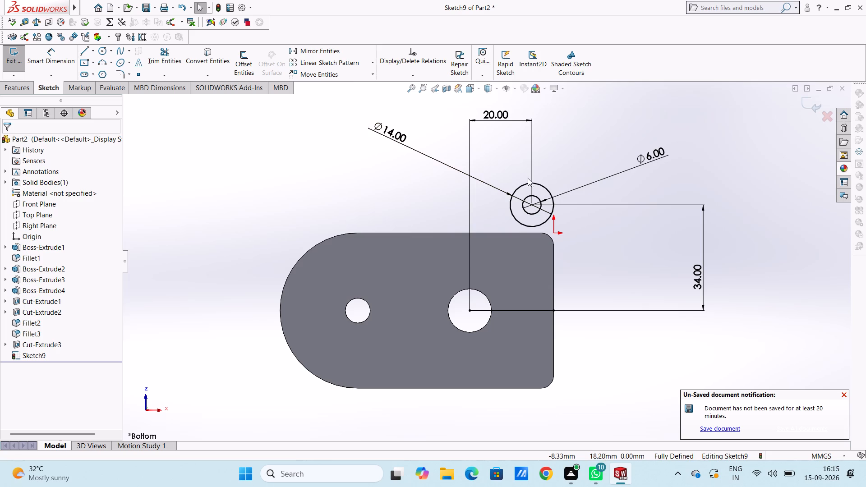
Mirror both concentric circles about the horizontal line through the large hole's centre, keeping the originals.
click(528, 183)
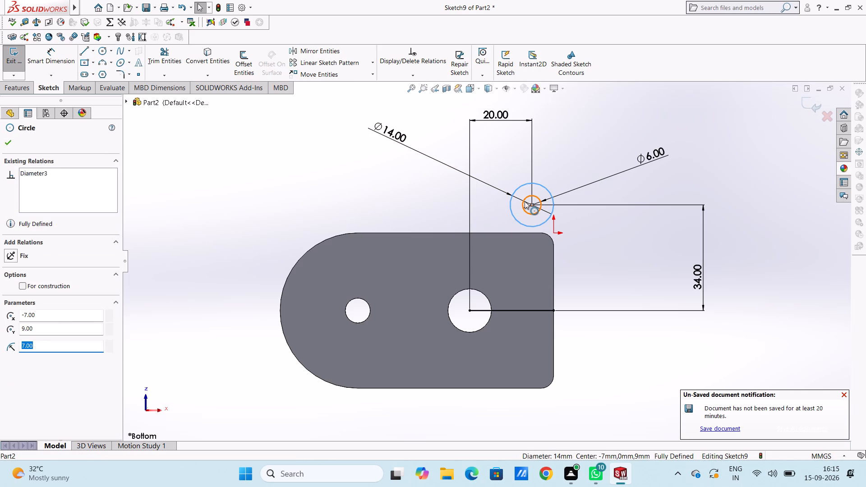
ctrl+click(525, 201)
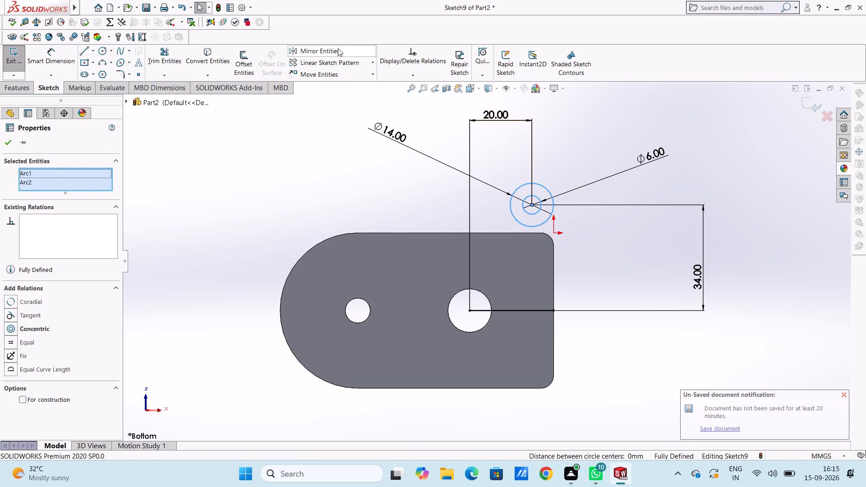
click(338, 48)
click(30, 277)
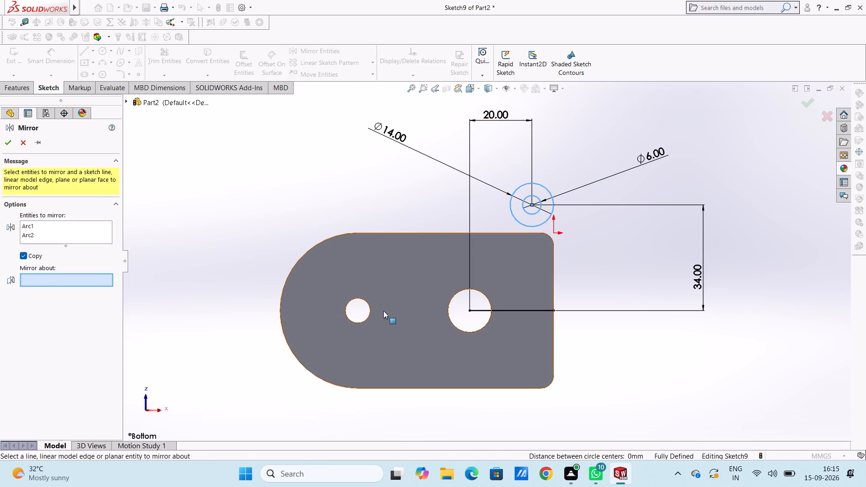
click(499, 311)
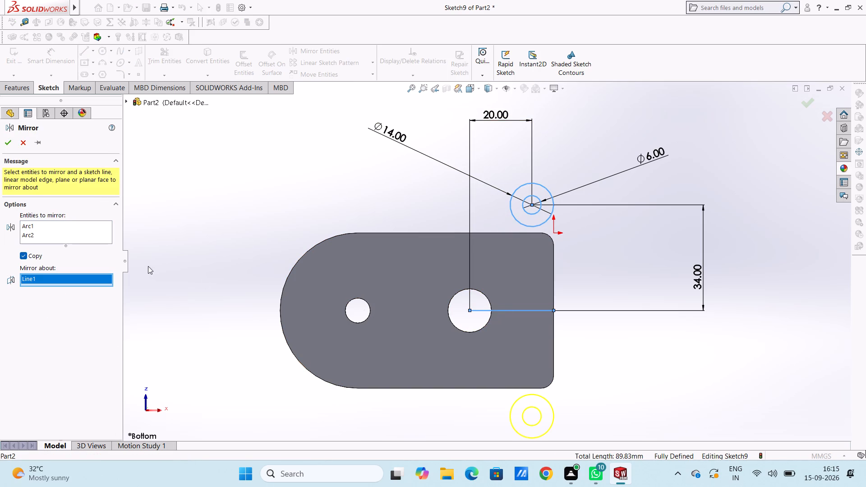
click(10, 144)
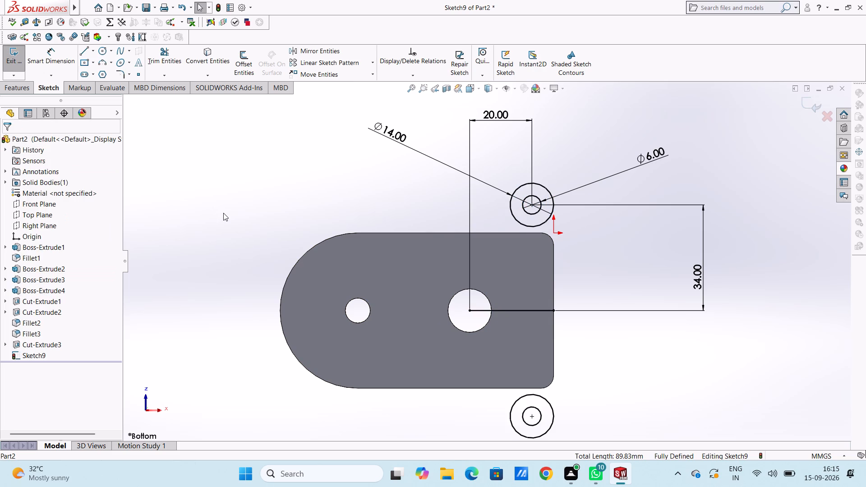
Draw a 68 mm vertical line along the plate's flat end, joining the outermost points of the two 14 mm circles.
scroll(223, 213, up, 1)
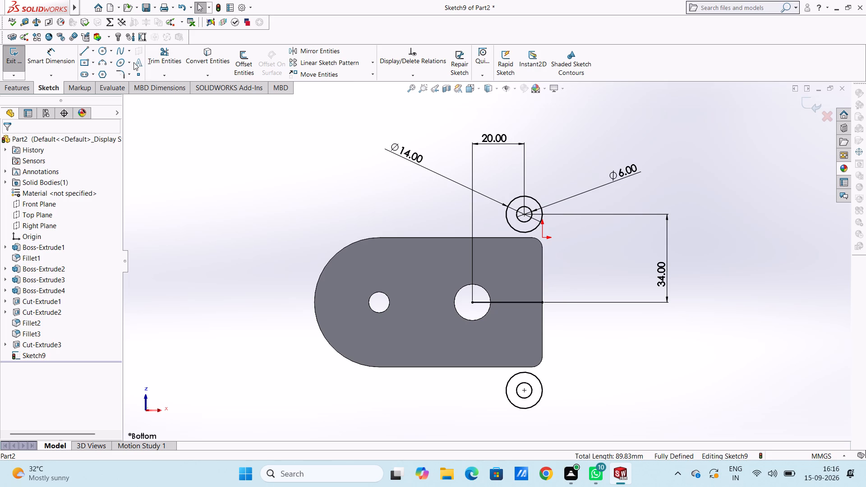
click(87, 52)
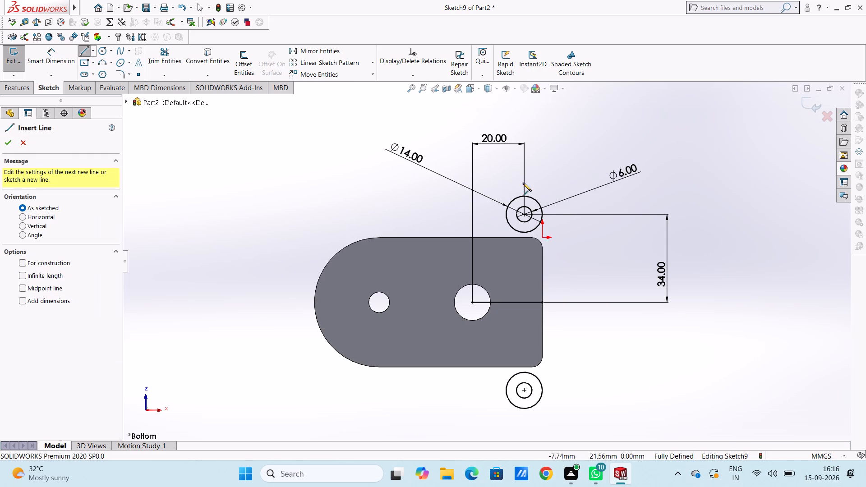
scroll(541, 217, up, 2)
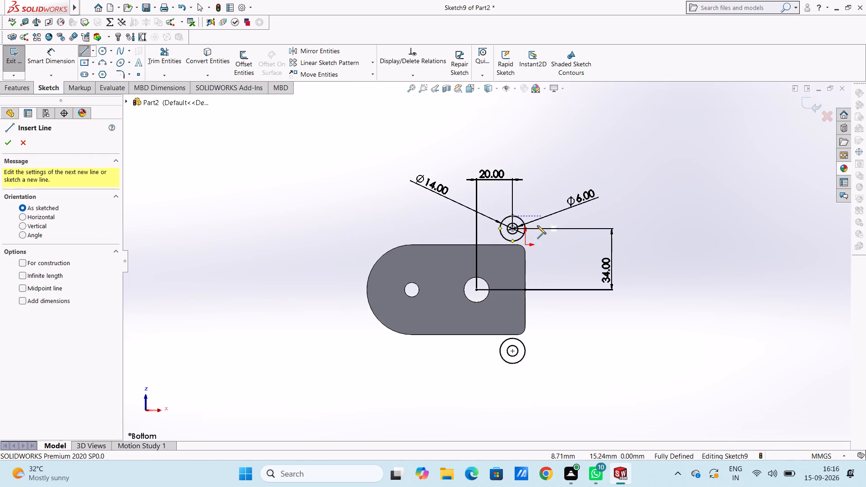
scroll(487, 241, down, 4)
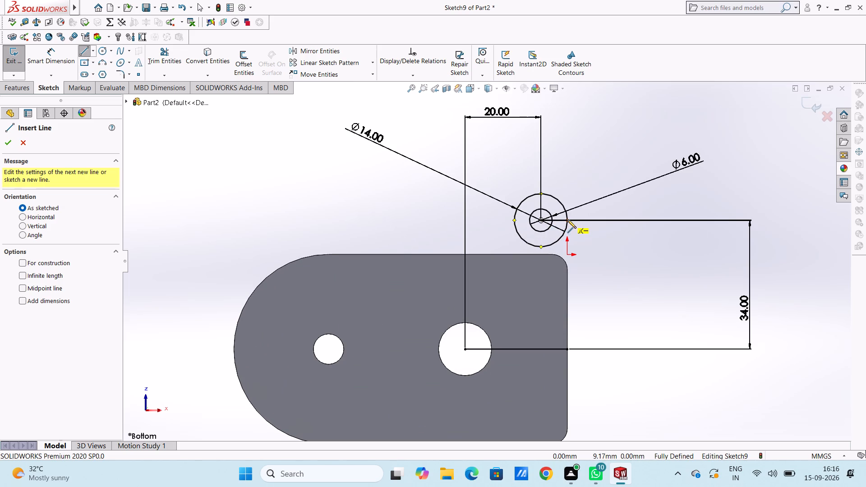
click(567, 220)
scroll(559, 298, down, 3)
scroll(559, 298, up, 5)
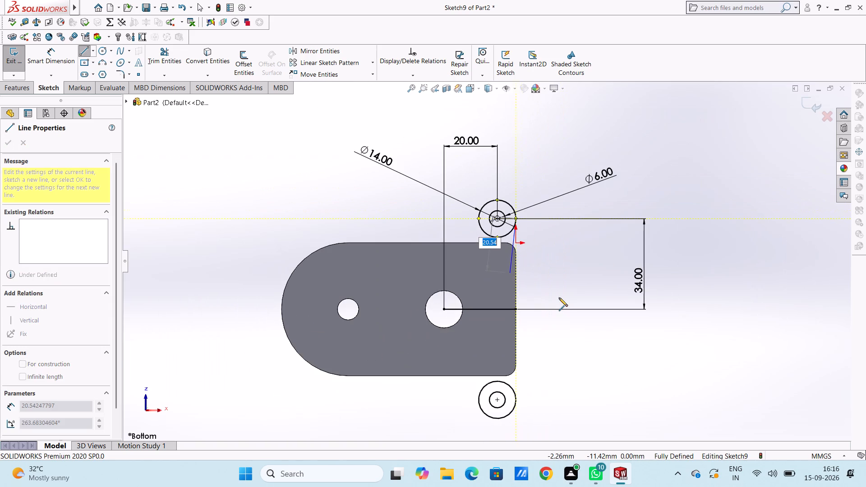
click(515, 400)
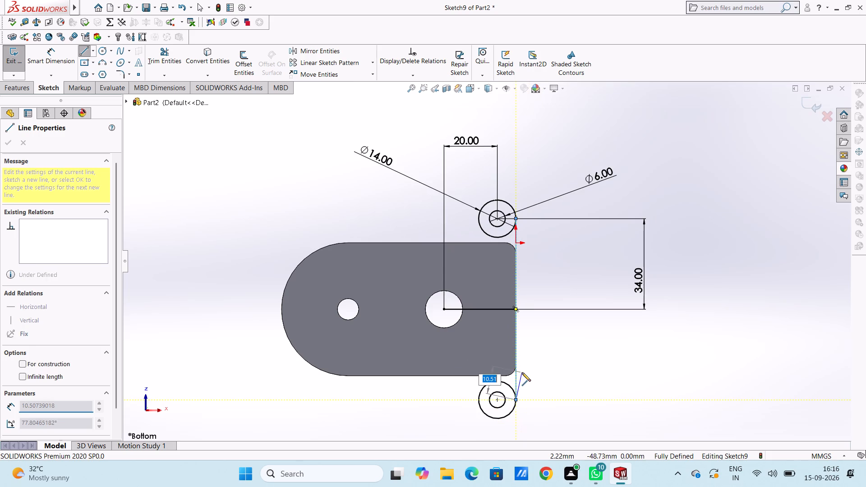
key(Escape)
key(Escape)
key(Escape)
Start a 3 Point Arc near the plate's long edge beside the mirrored circles.
scroll(428, 387, down, 3)
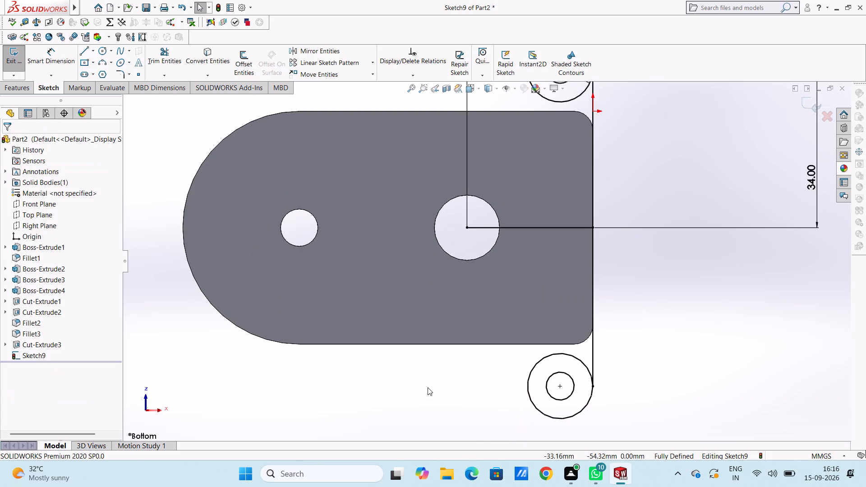
scroll(428, 387, up, 2)
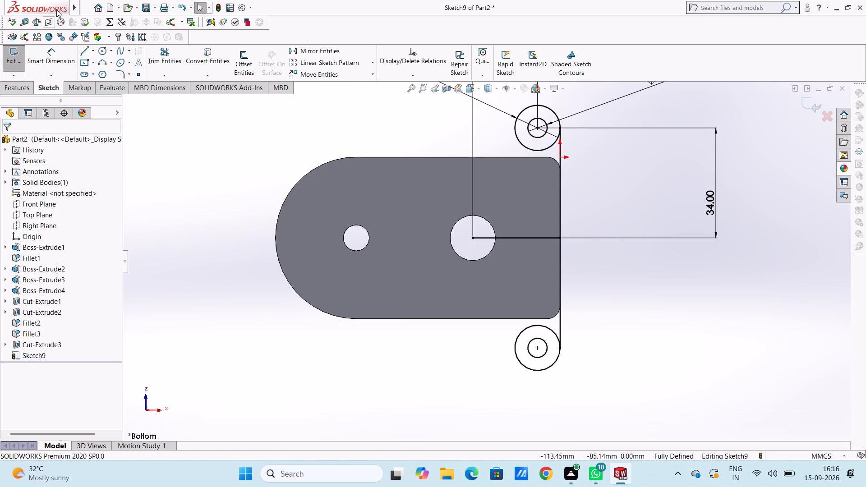
click(100, 61)
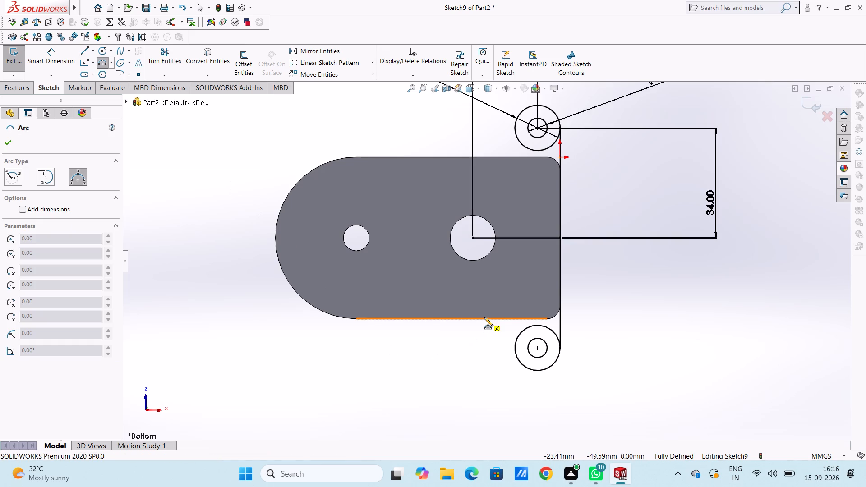
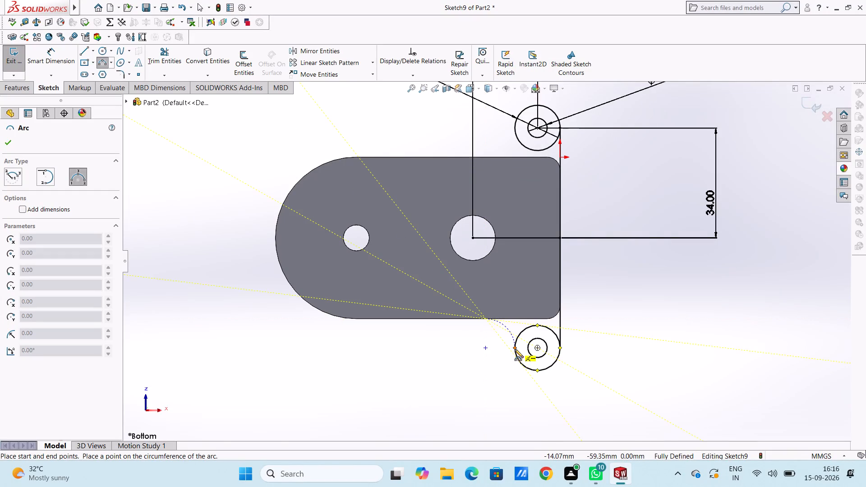
Finish the three-point arc from the plate's lower edge to the lower lug's outer circle with an 8 mm radius.
click(515, 349)
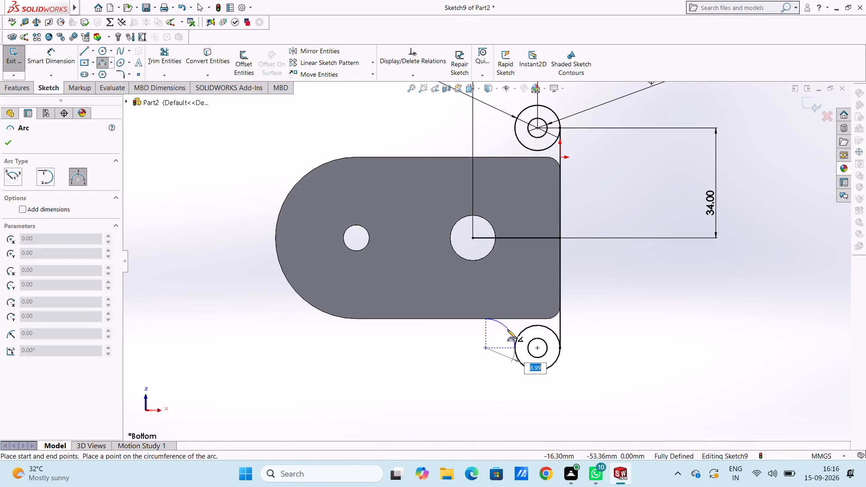
key(8)
key(Return)
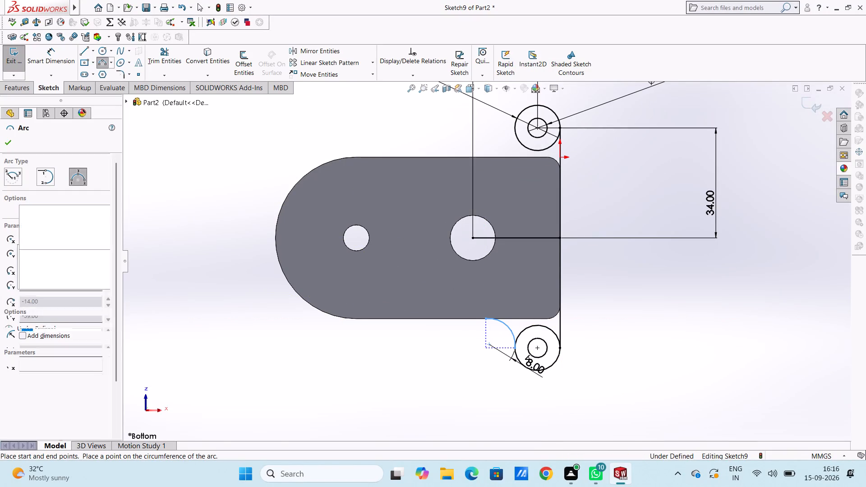
key(Escape)
key(Escape)
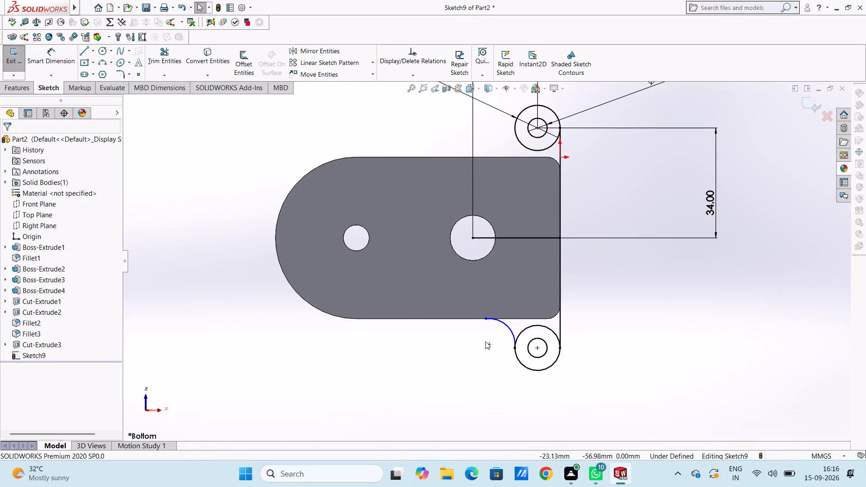
Draw a horizontal line about 19 mm long along the plate's lower edge, from the arc's start to the rounded corner.
click(87, 49)
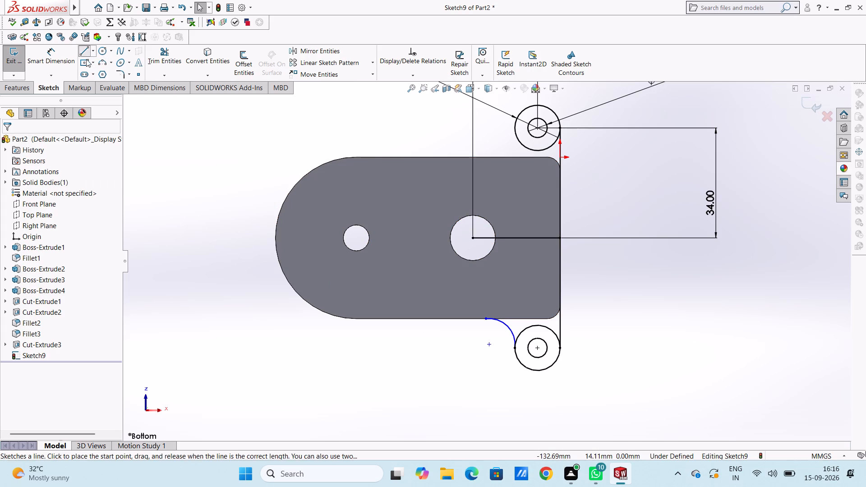
click(484, 317)
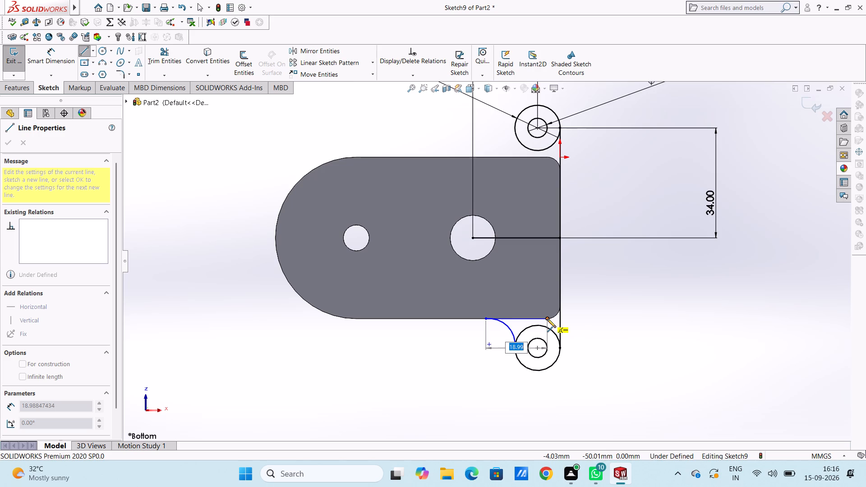
click(547, 319)
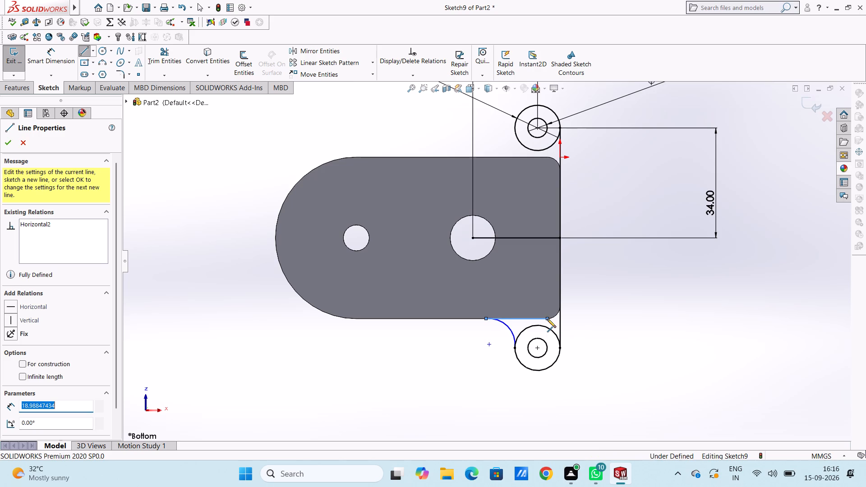
key(Escape)
key(Escape)
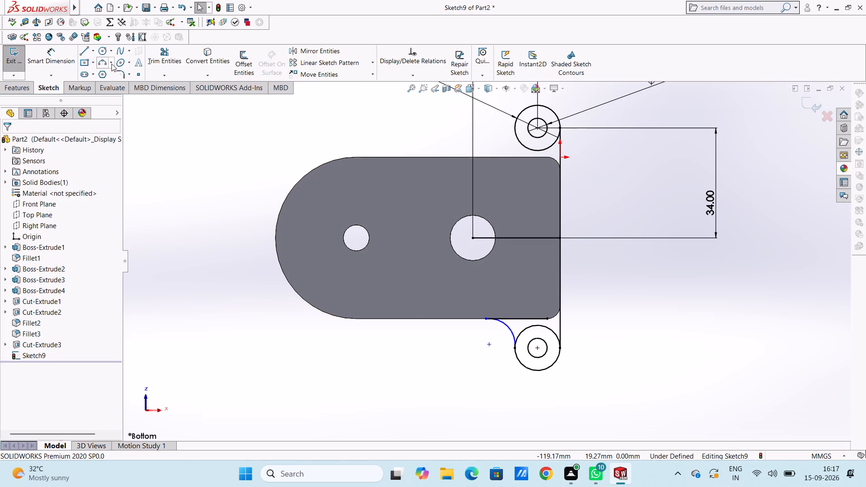
Draw a three-point arc over the plate's lower rounded corner, about 4 mm radius, joining the horizontal and vertical sketch lines.
click(104, 64)
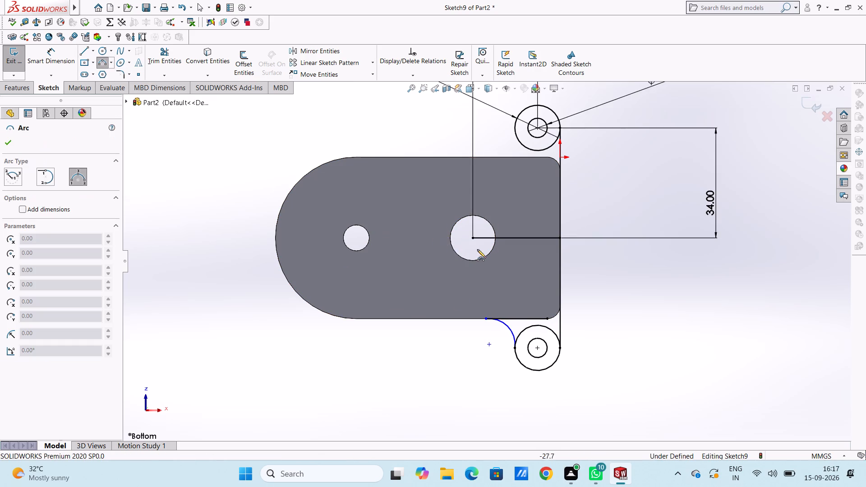
scroll(530, 288, down, 3)
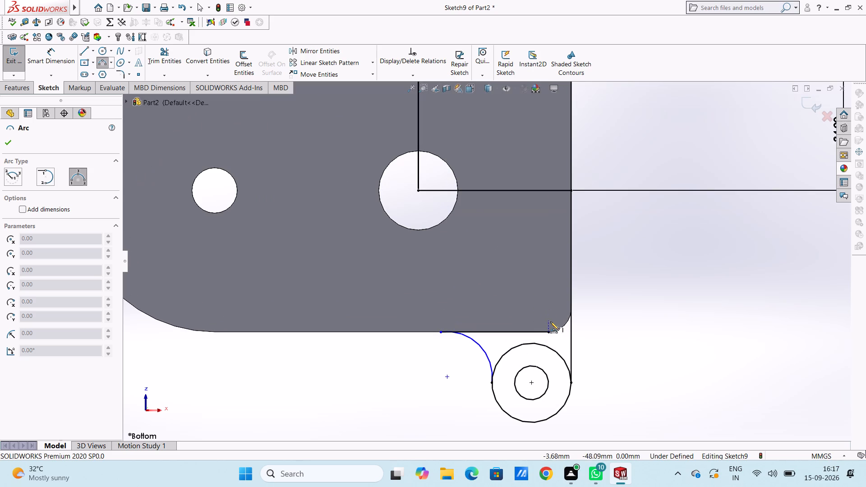
click(548, 331)
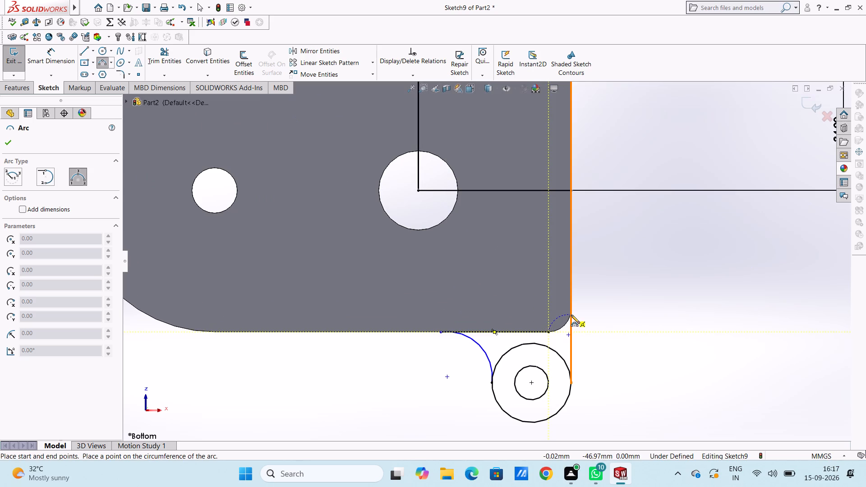
click(571, 309)
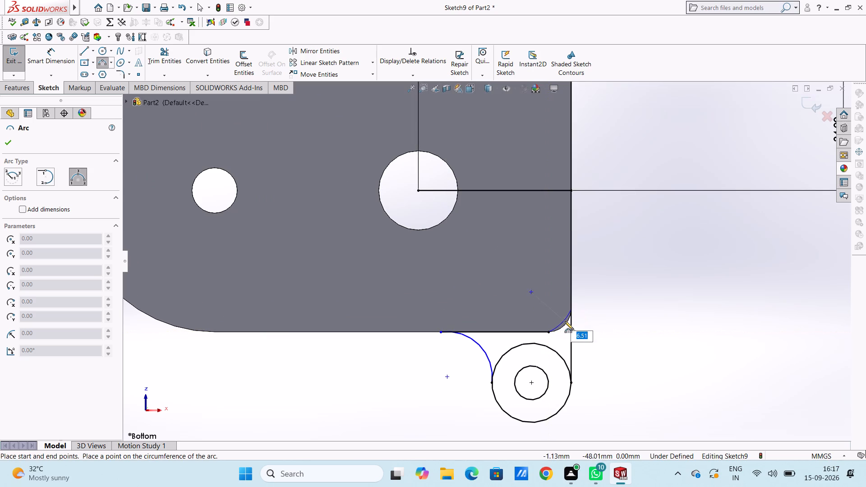
click(565, 325)
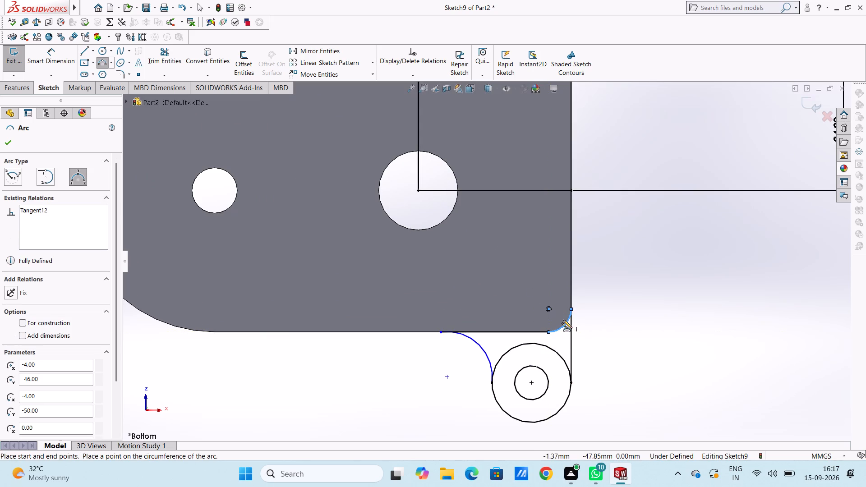
key(Escape)
key(Escape)
key(Escape)
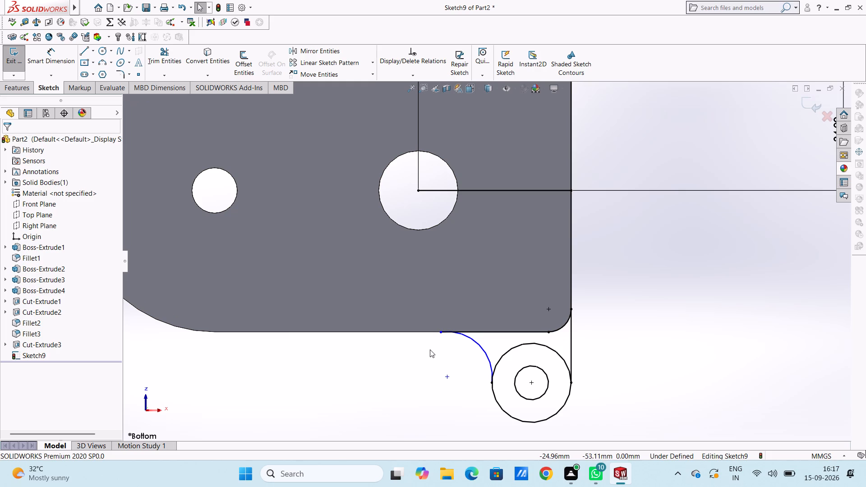
Make the connecting arc tangent to both the lower lug's outer circle and the horizontal line along the plate's edge.
click(479, 344)
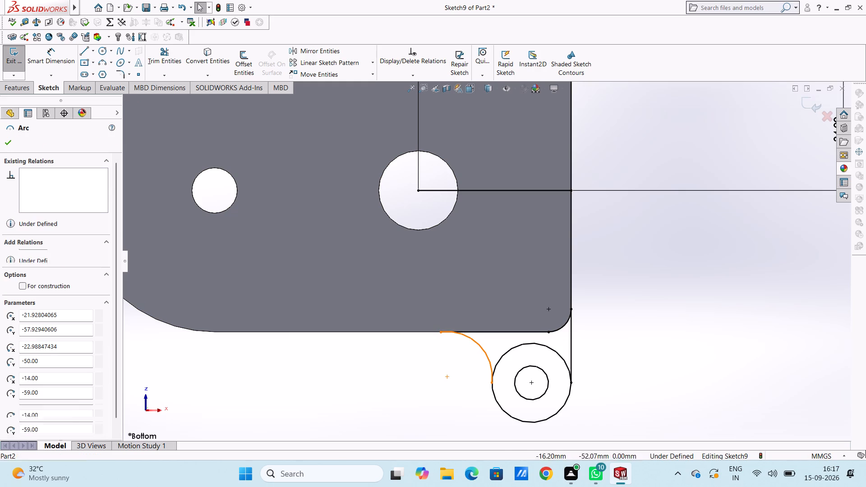
ctrl+click(499, 359)
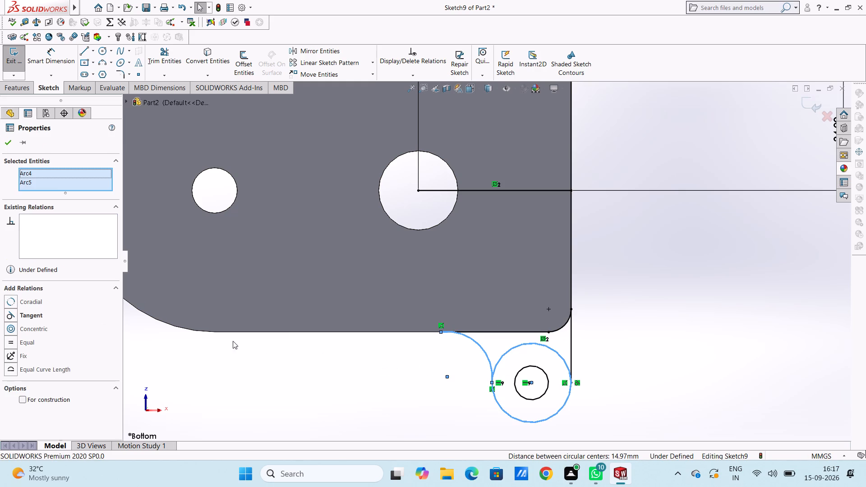
click(8, 315)
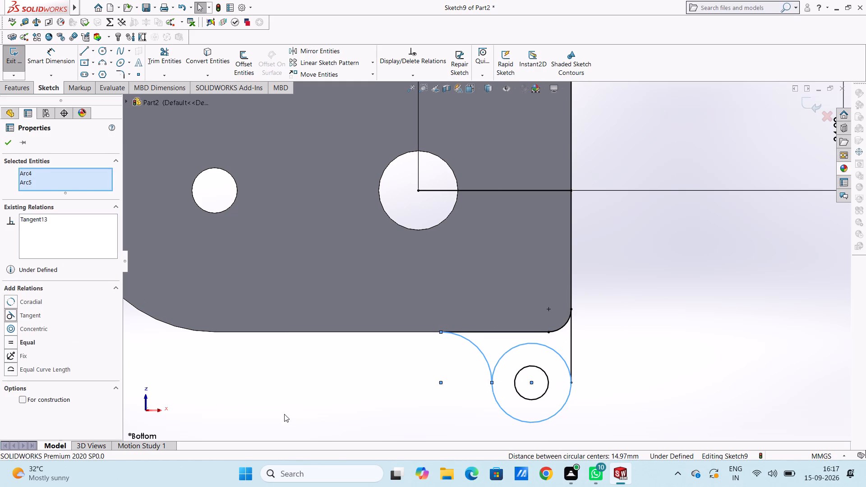
click(289, 397)
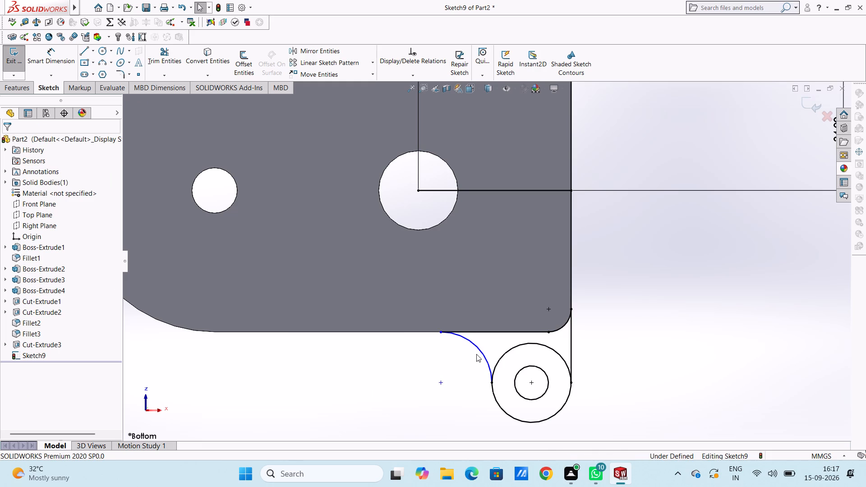
click(478, 347)
ctrl+click(476, 331)
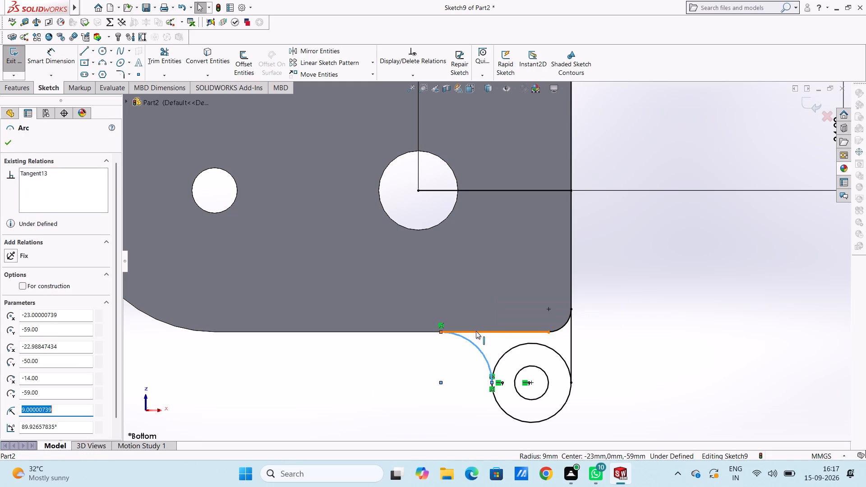
click(7, 297)
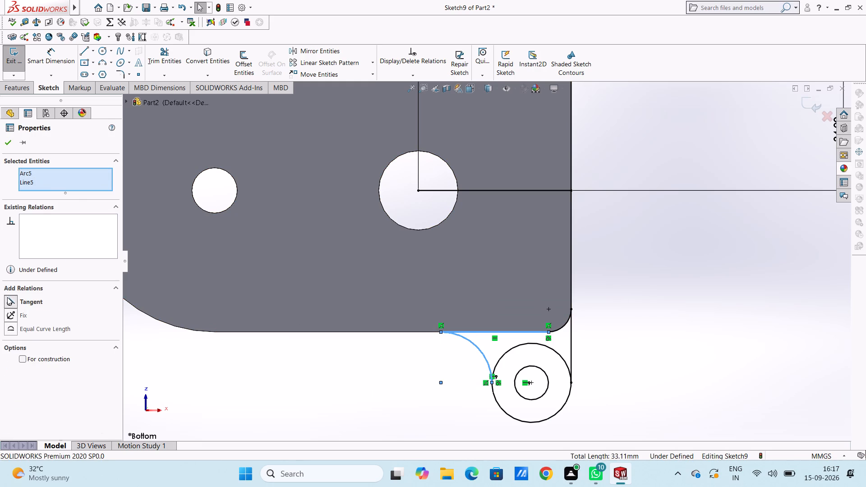
click(312, 402)
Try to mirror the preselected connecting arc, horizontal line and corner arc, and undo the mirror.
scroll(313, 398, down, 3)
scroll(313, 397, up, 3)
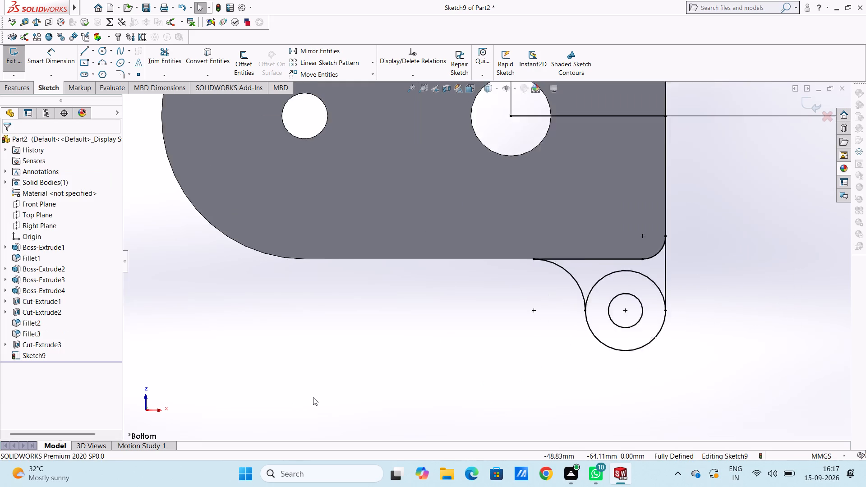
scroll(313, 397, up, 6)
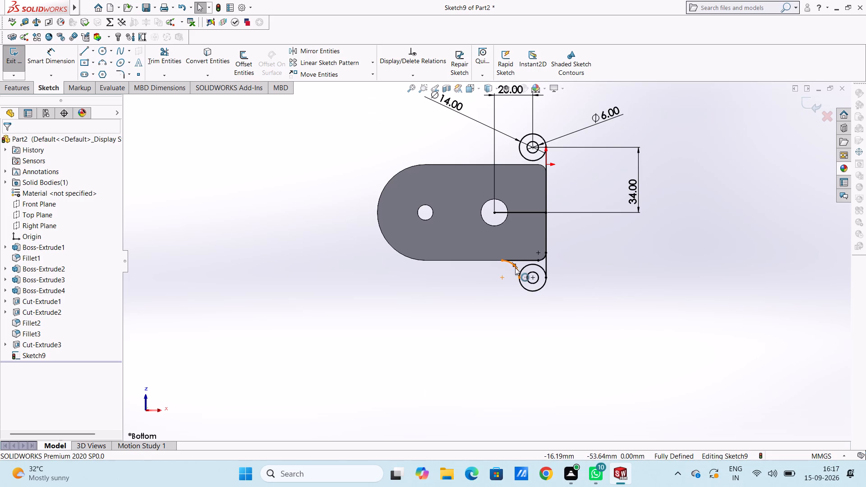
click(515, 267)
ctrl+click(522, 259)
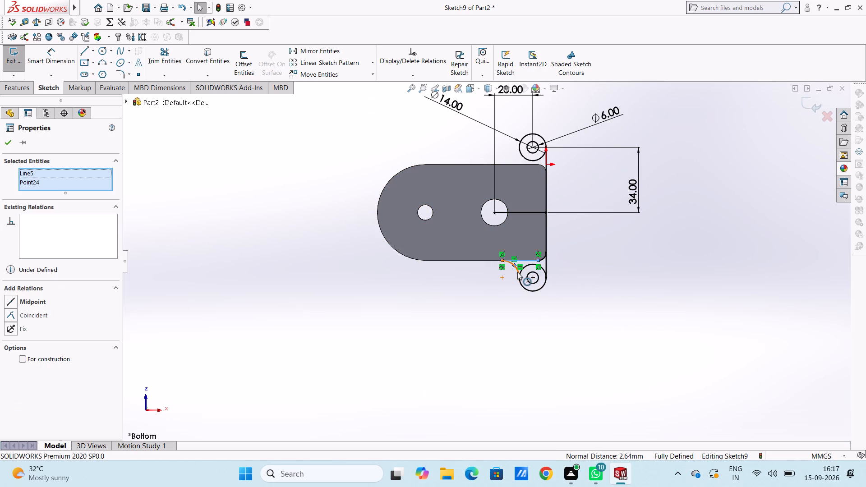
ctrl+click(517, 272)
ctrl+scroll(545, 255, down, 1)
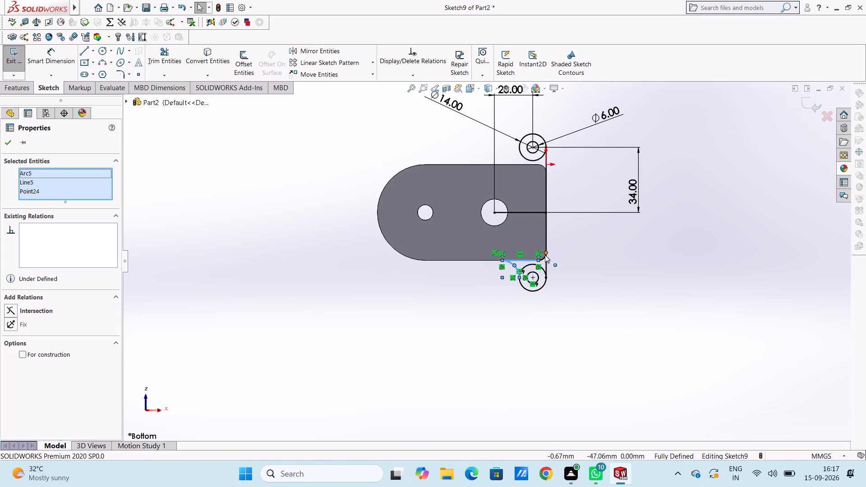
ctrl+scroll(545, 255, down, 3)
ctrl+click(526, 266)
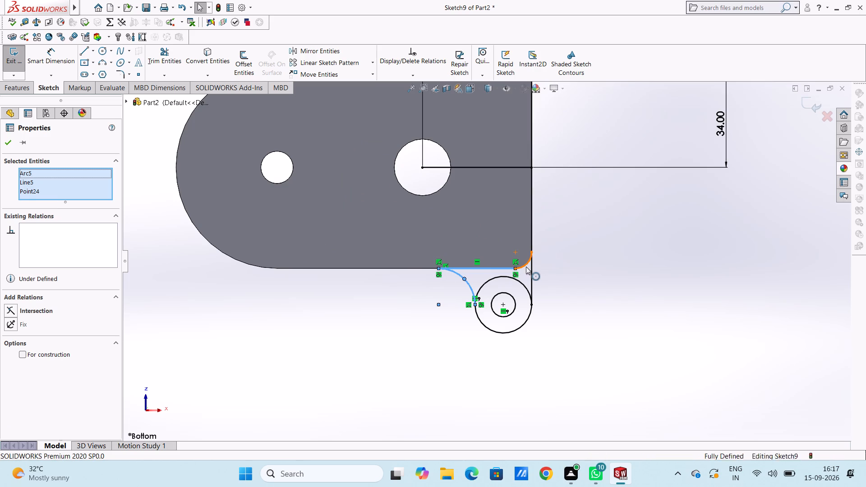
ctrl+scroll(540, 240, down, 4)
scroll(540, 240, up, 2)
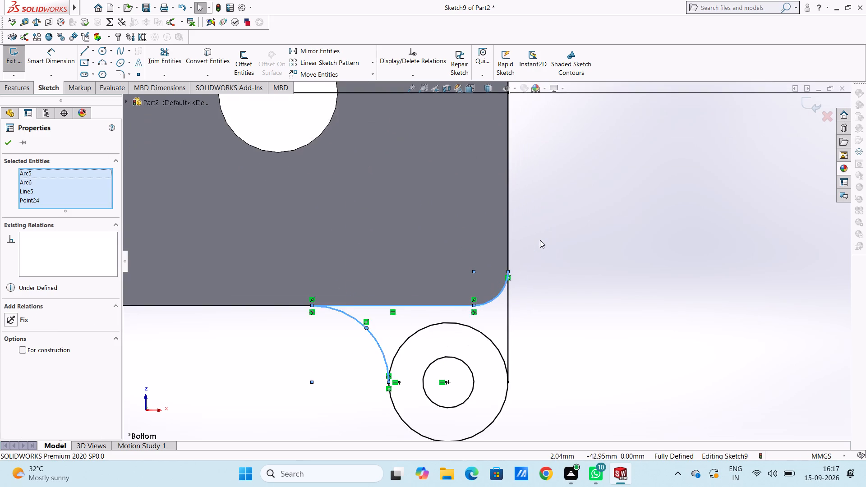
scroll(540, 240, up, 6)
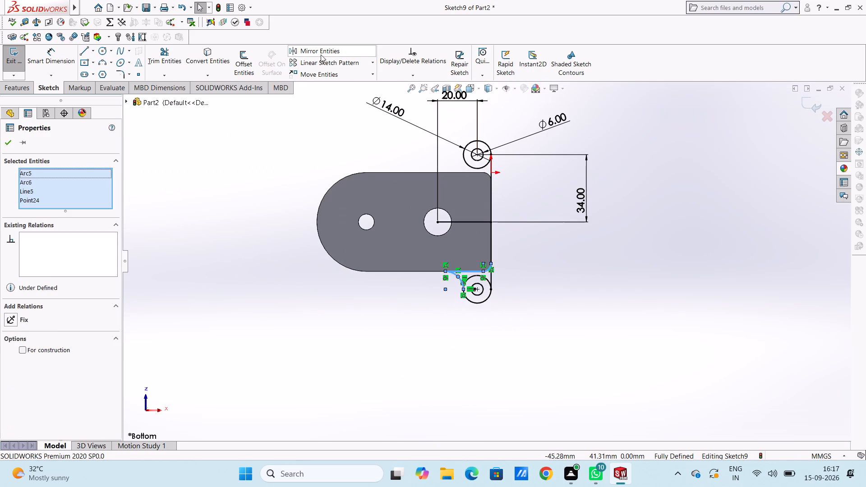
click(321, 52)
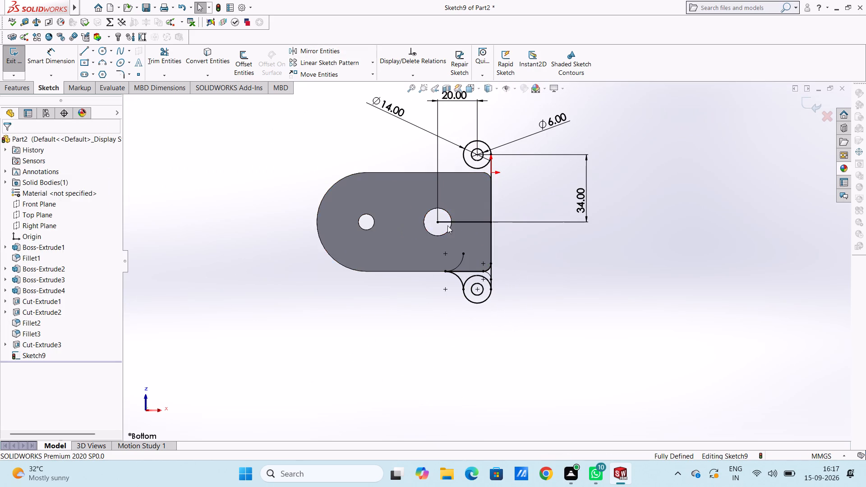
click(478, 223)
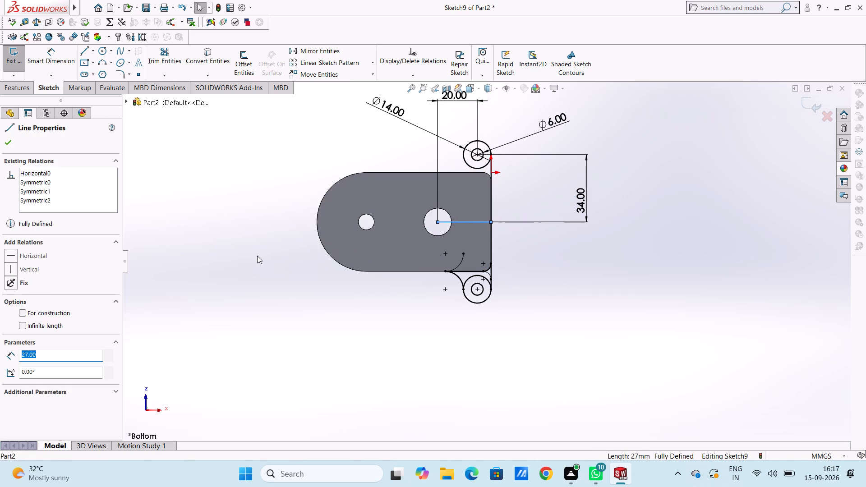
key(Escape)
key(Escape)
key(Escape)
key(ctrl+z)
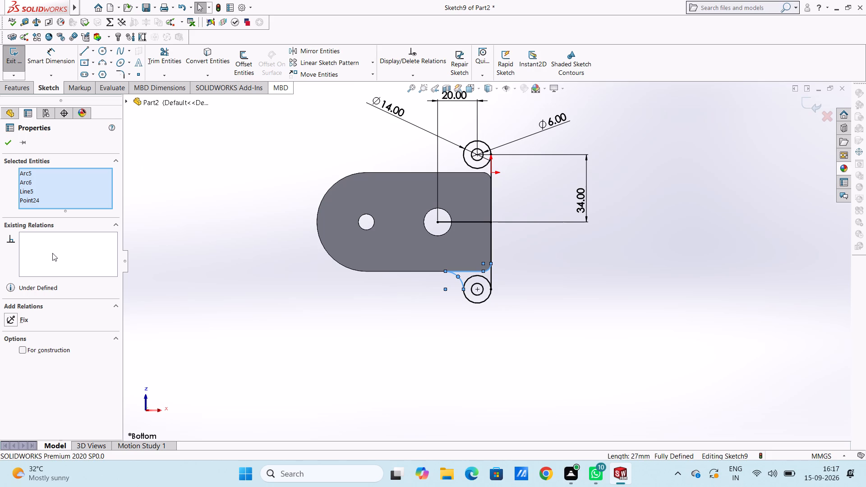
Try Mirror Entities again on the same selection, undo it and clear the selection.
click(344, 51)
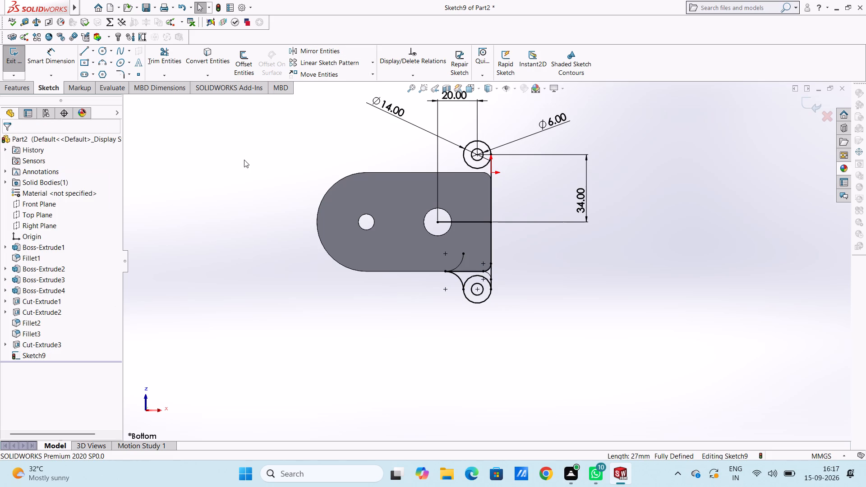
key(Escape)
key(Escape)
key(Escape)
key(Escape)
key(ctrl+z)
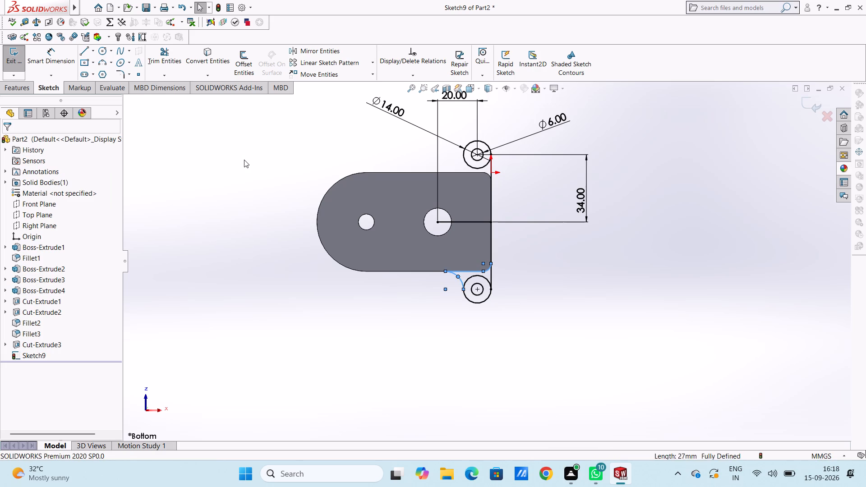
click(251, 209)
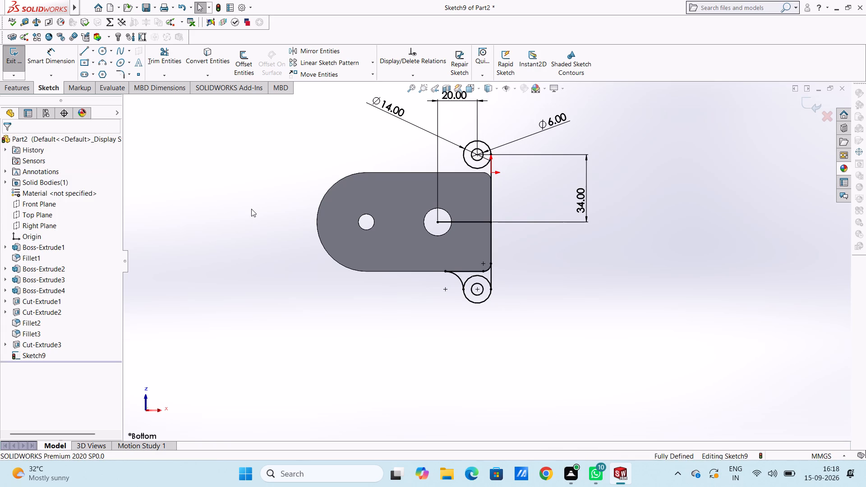
Mirror the lower lug's horizontal line, corner arc and connecting arc about the horizontal centre line from the large hole.
click(320, 51)
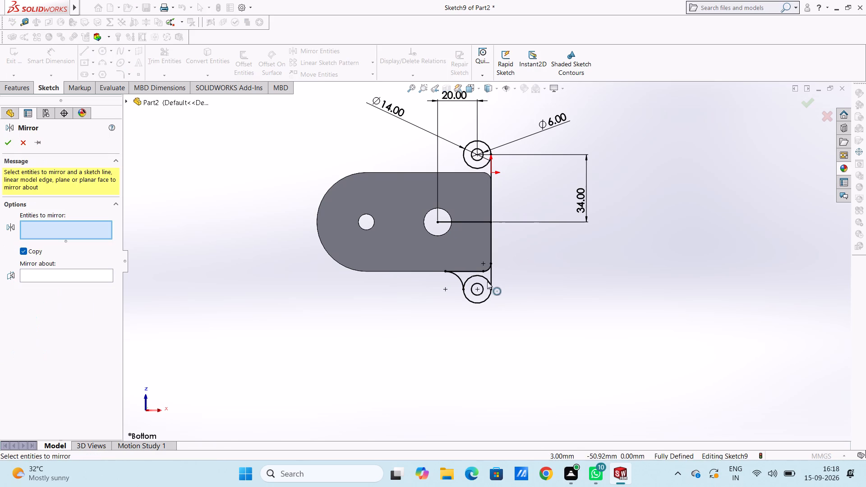
scroll(485, 283, up, 3)
scroll(485, 278, down, 7)
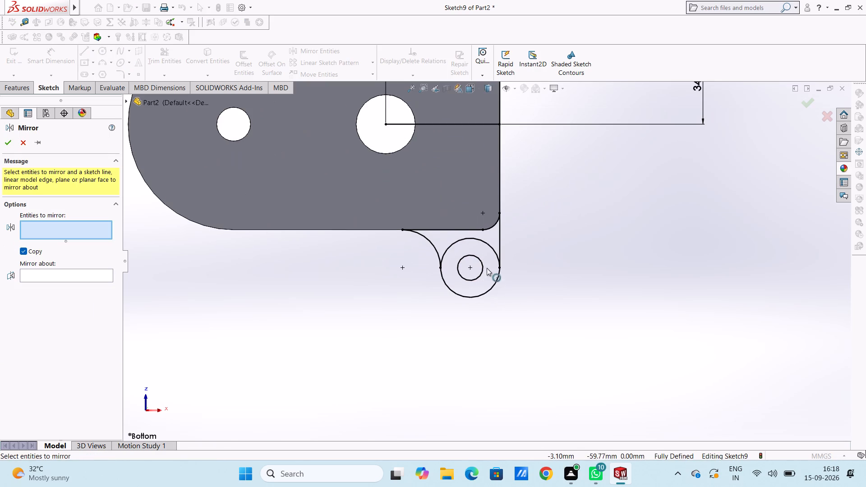
click(459, 228)
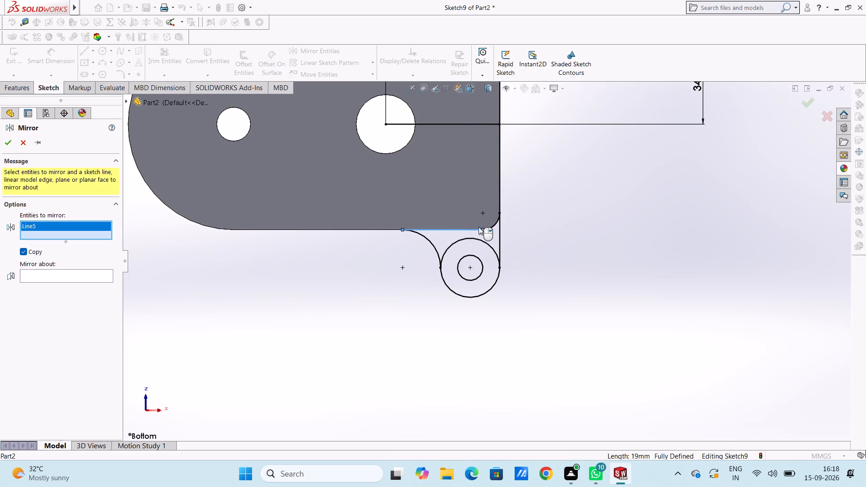
click(493, 224)
click(435, 246)
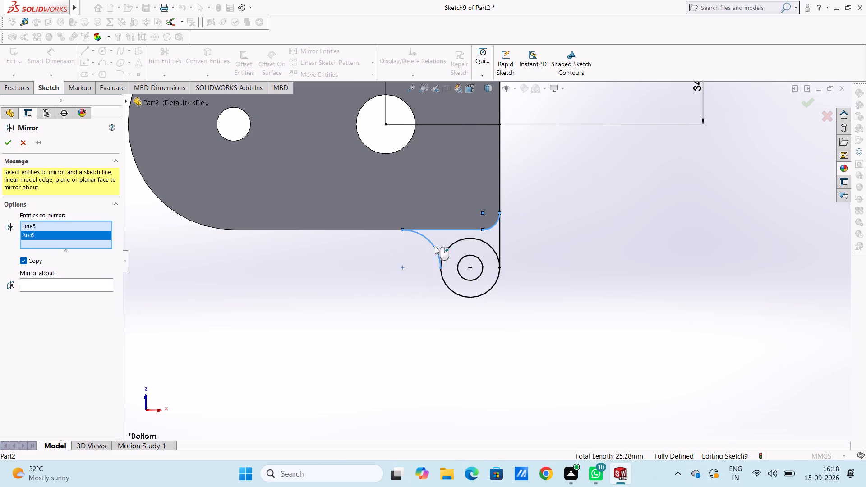
click(106, 292)
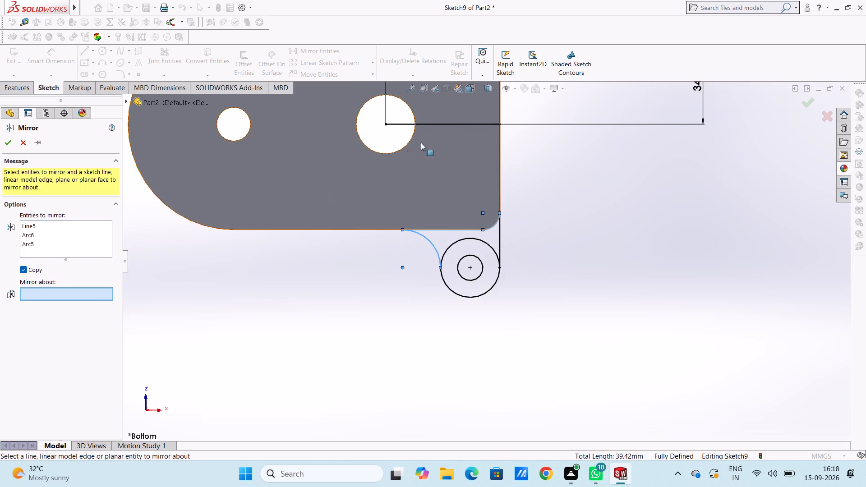
click(446, 125)
scroll(441, 139, down, 3)
scroll(441, 142, up, 5)
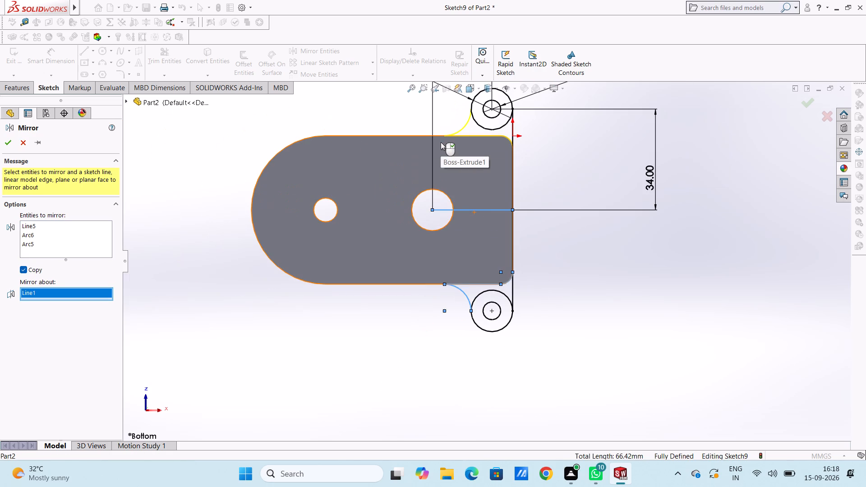
click(9, 146)
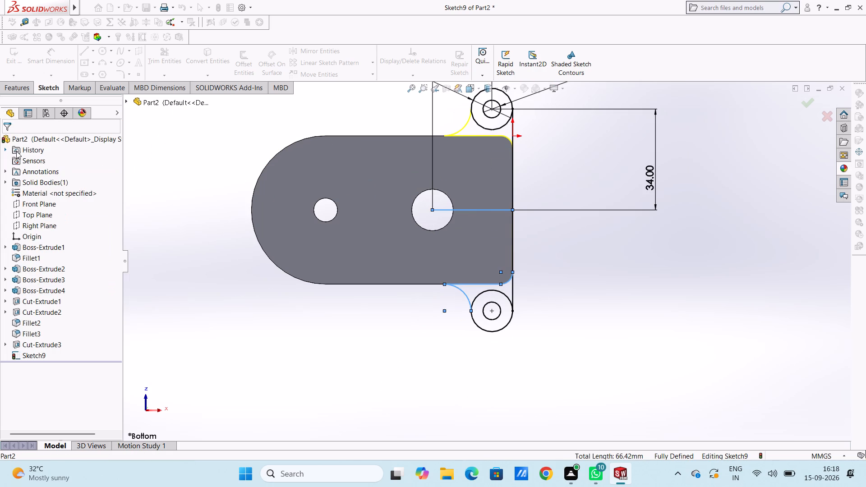
click(200, 154)
Trim away the plate-facing portions of the outer circles on both the upper and lower lugs.
scroll(200, 153, up, 1)
scroll(200, 153, down, 2)
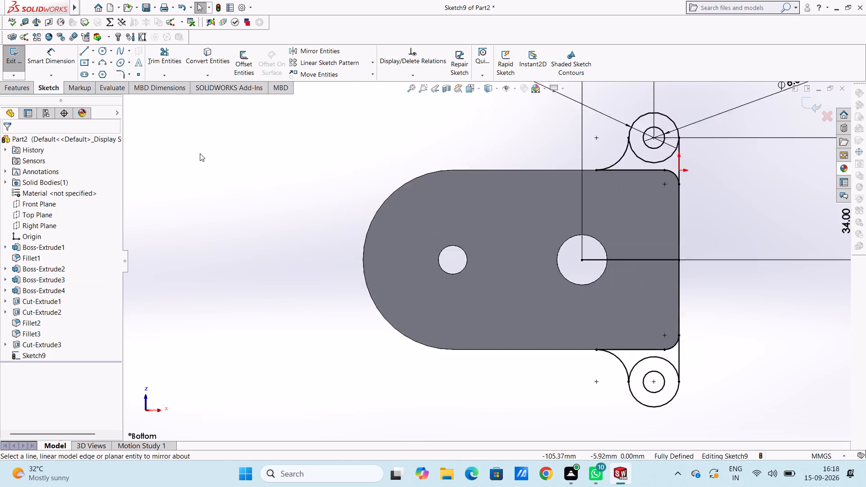
scroll(200, 153, down, 1)
scroll(200, 153, up, 3)
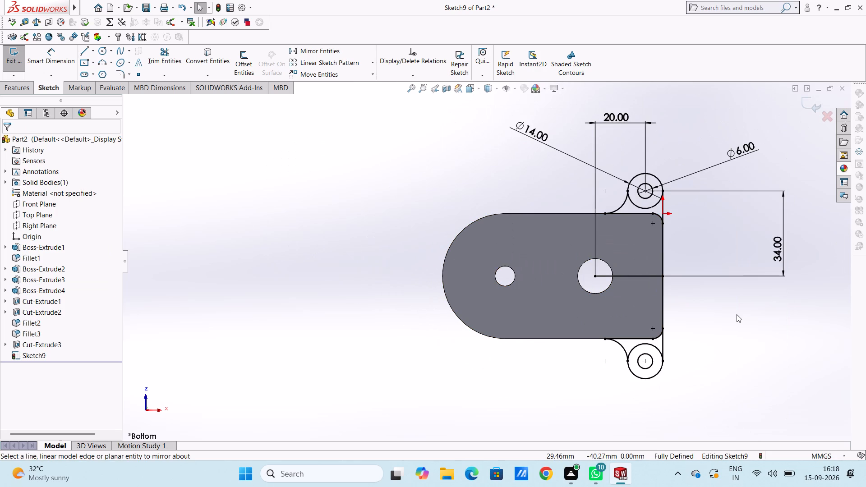
scroll(737, 314, up, 1)
scroll(661, 250, down, 3)
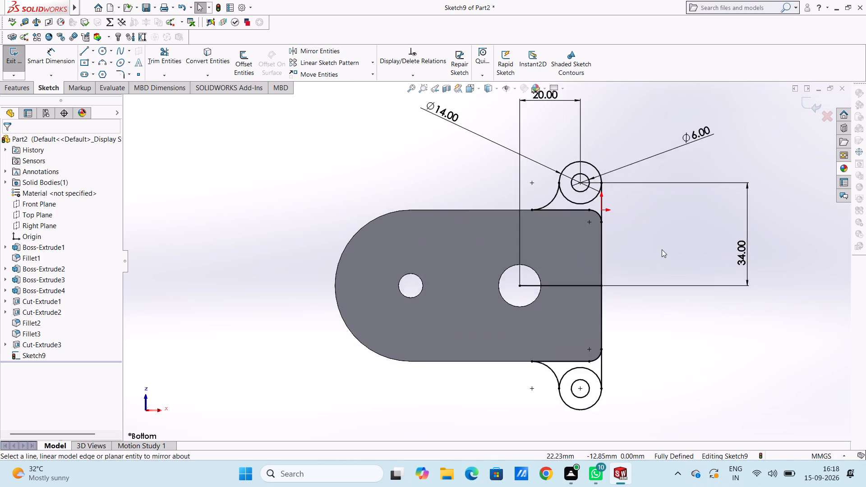
click(173, 53)
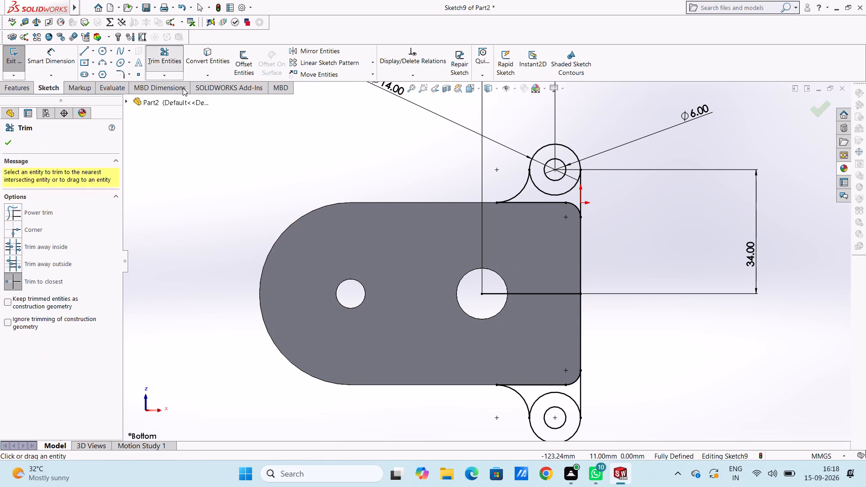
click(549, 192)
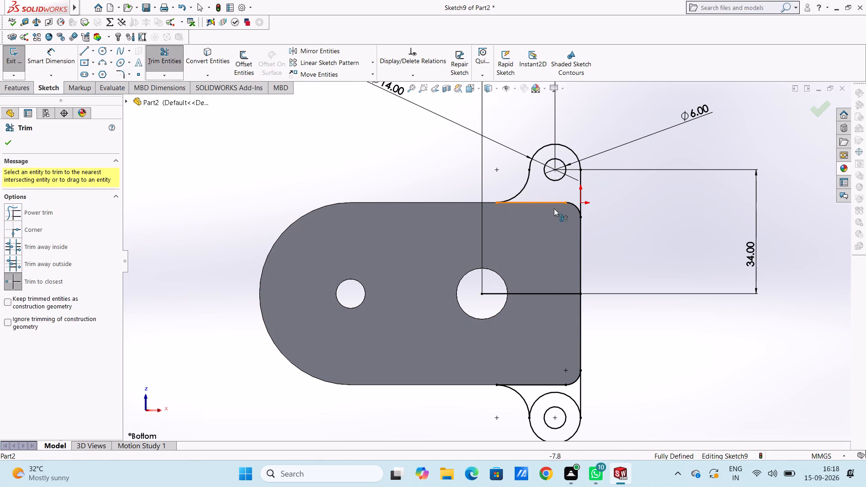
click(563, 394)
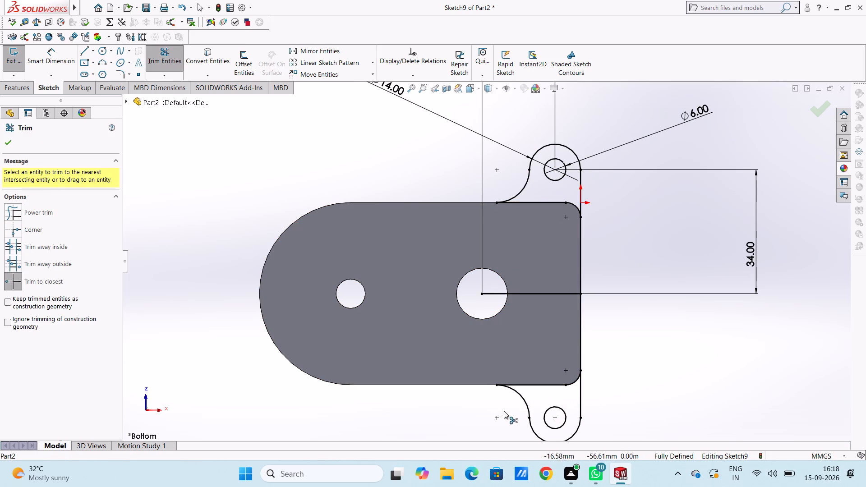
key(Escape)
key(Escape)
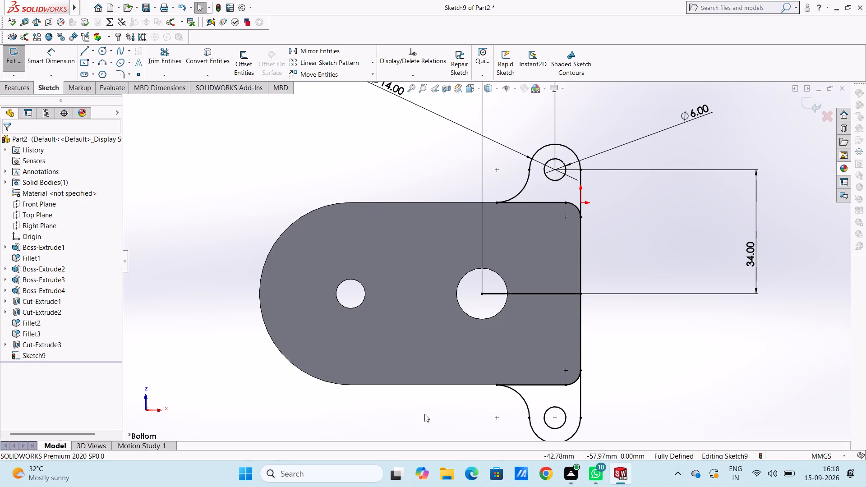
Trim away the vertical line segments between the two corner arcs and the horizontal centre line from the large hole.
scroll(424, 414, down, 3)
scroll(424, 414, up, 3)
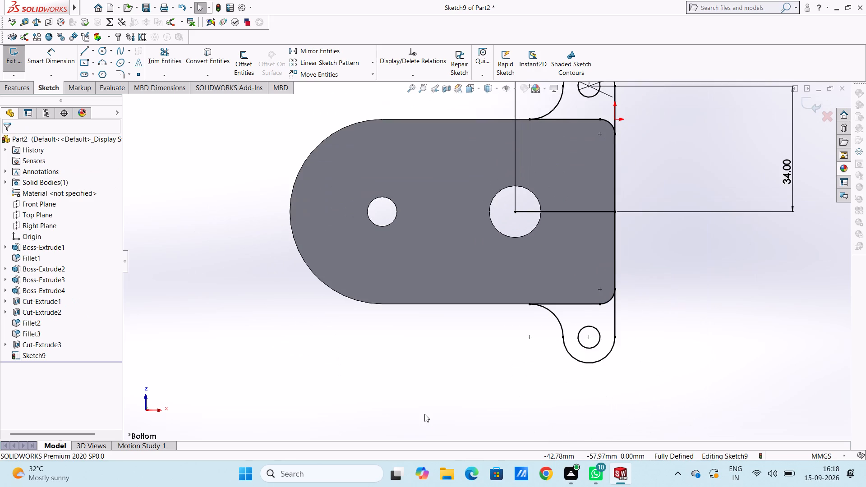
scroll(424, 414, up, 3)
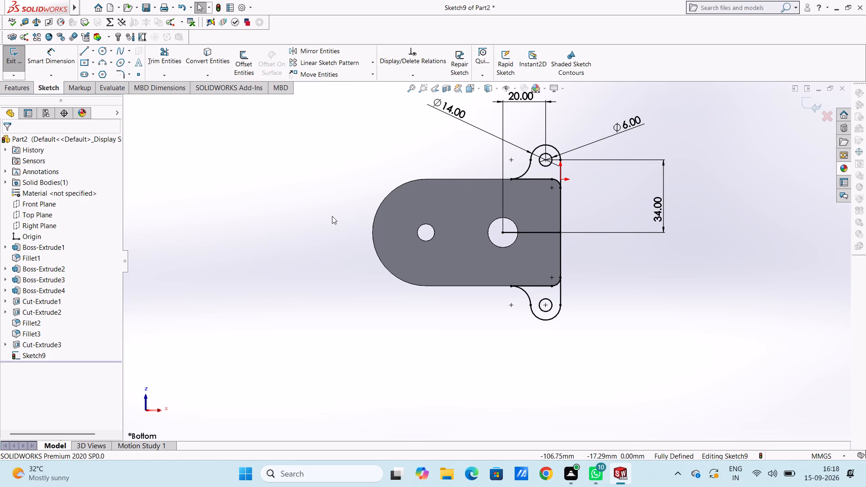
click(170, 60)
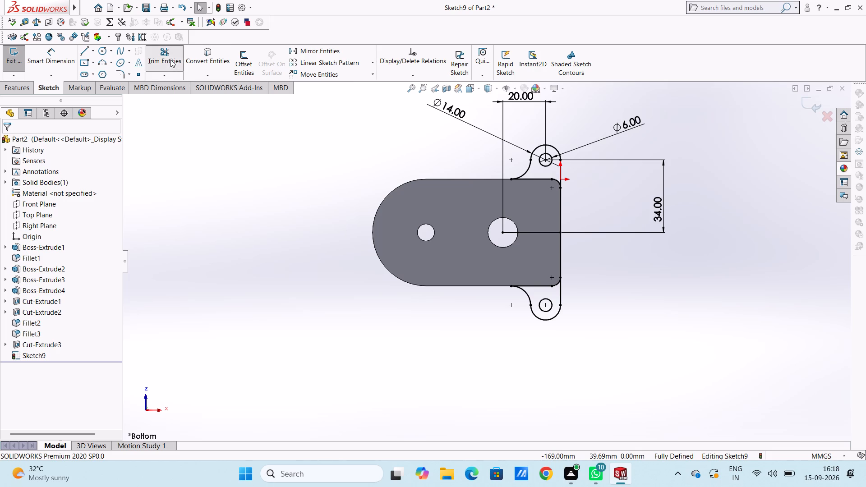
click(561, 203)
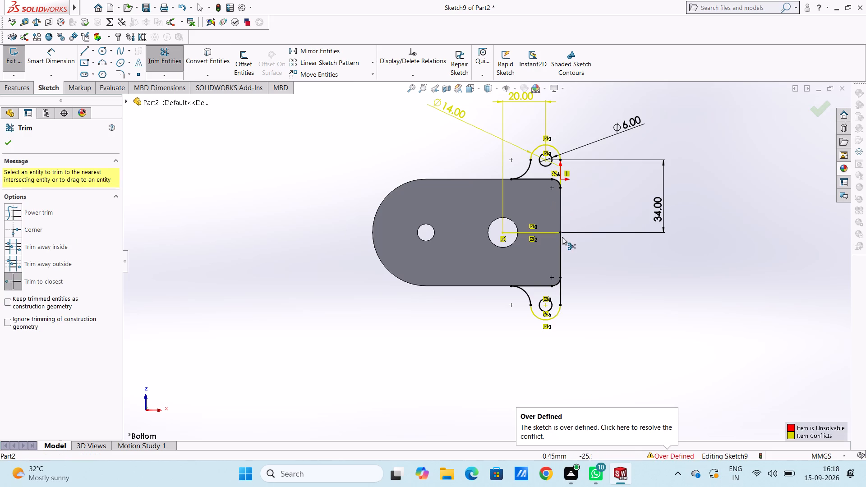
click(560, 248)
click(544, 232)
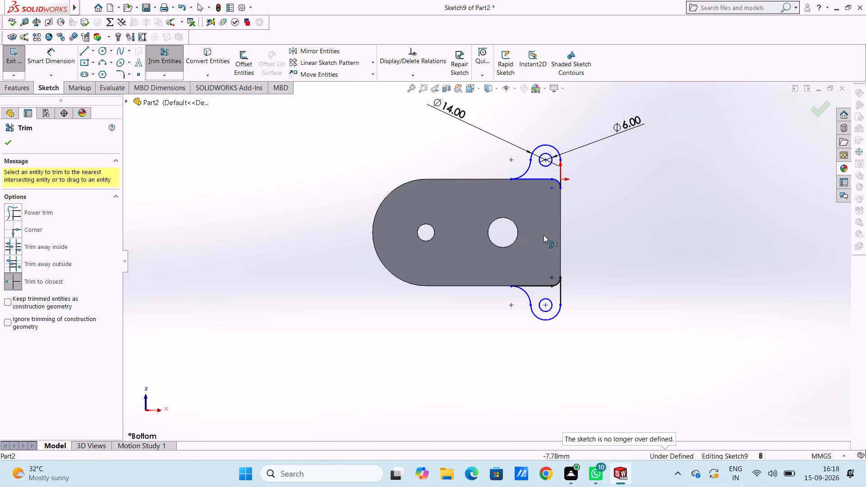
key(Escape)
key(Escape)
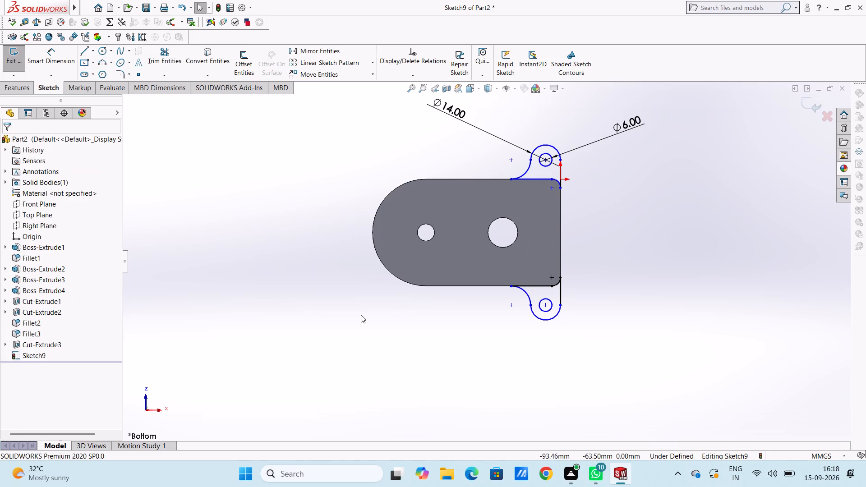
Extrude both lug profiles as a blind boss 6 mm deep, with the direction reversed toward the plate's body.
scroll(374, 327, down, 1)
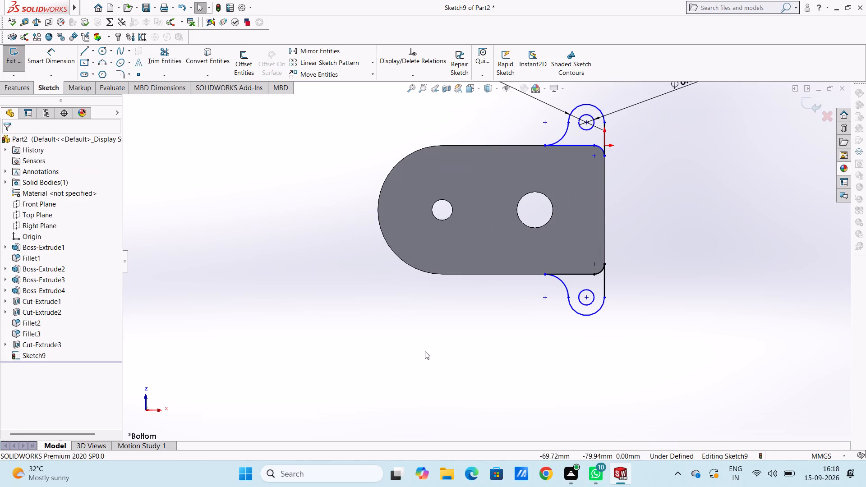
middle_drag(518, 317, 516, 317)
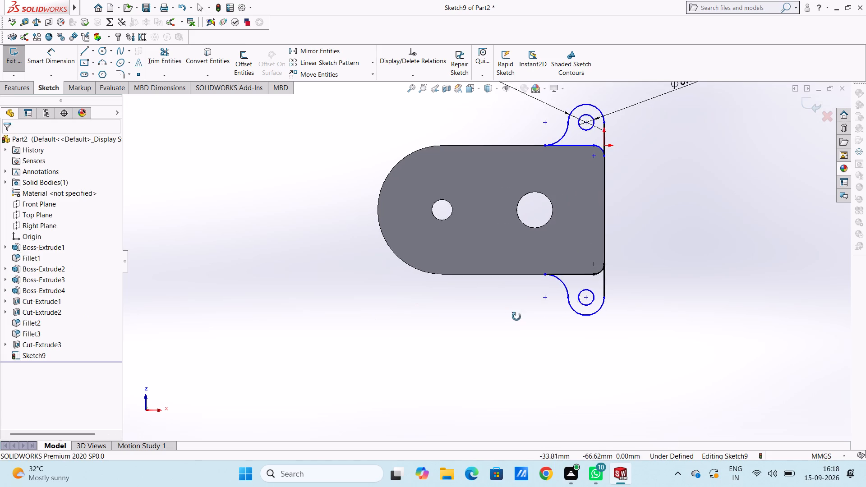
middle_drag(516, 317, 437, 311)
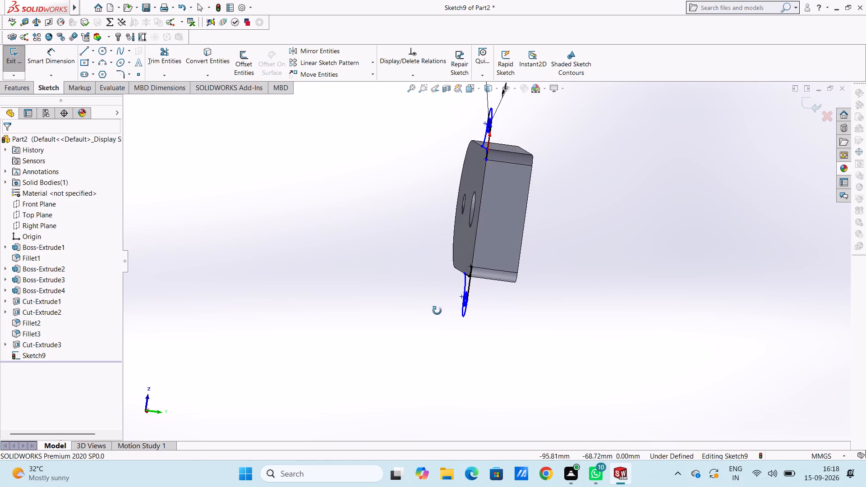
middle_drag(437, 311, 472, 326)
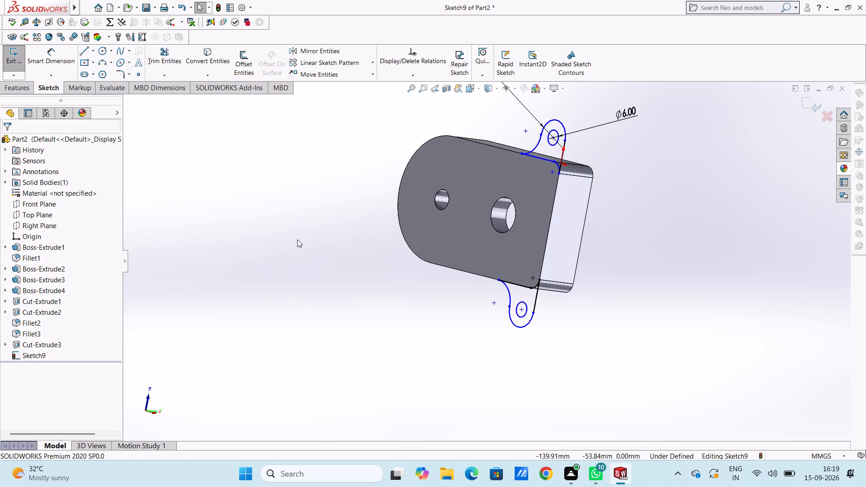
scroll(312, 220, up, 1)
middle_drag(342, 181, 332, 178)
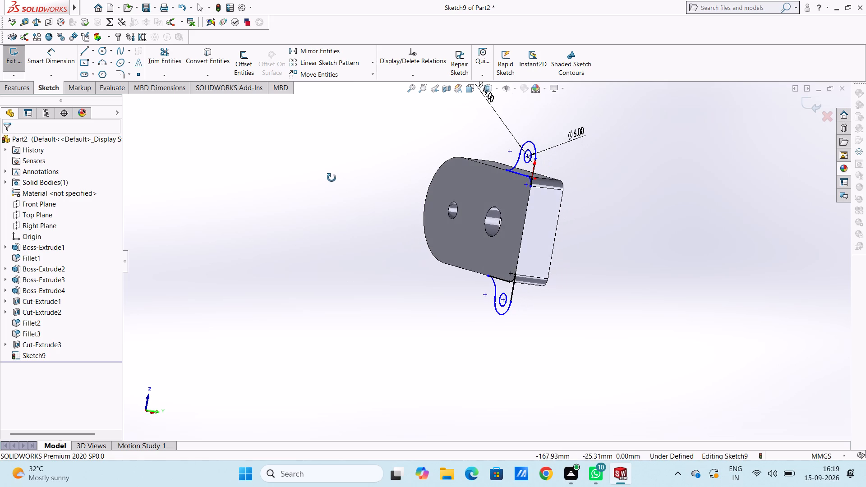
middle_drag(332, 178, 331, 178)
click(11, 86)
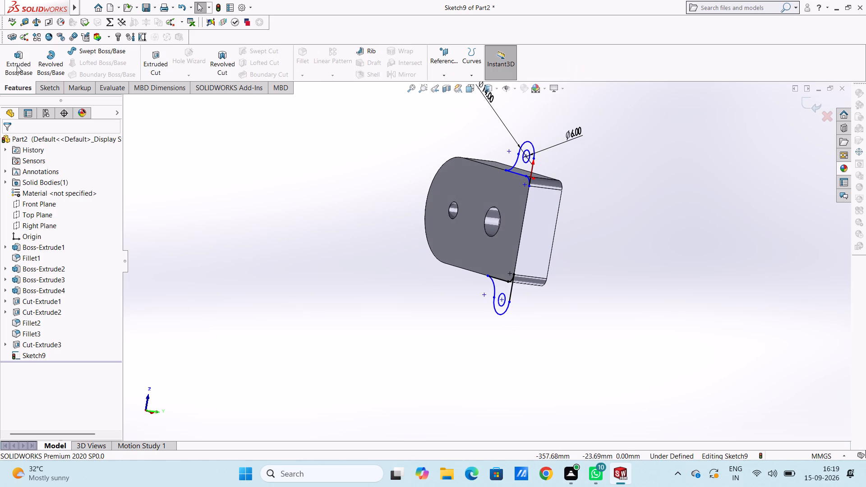
click(18, 63)
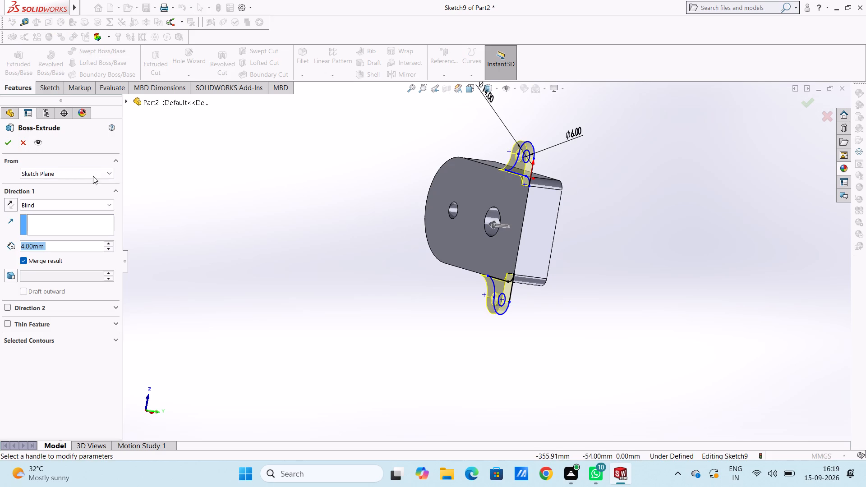
click(10, 203)
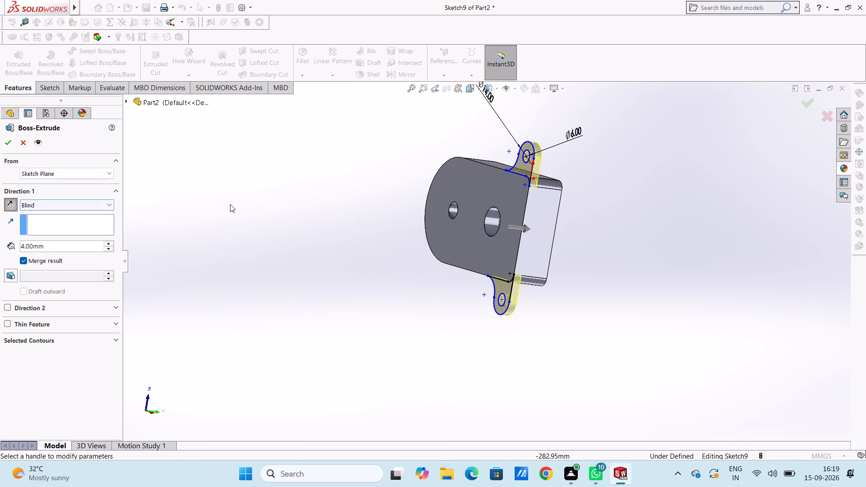
middle_drag(332, 170, 302, 157)
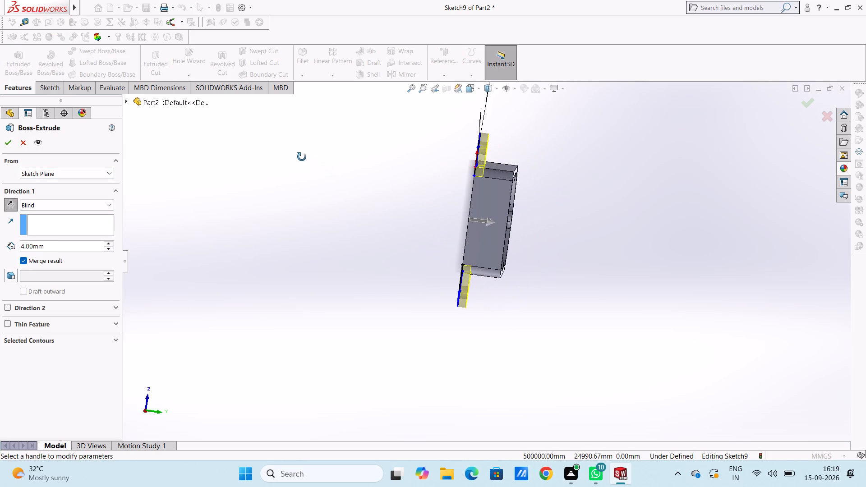
middle_drag(302, 157, 307, 153)
middle_drag(311, 148, 304, 143)
middle_click(305, 143)
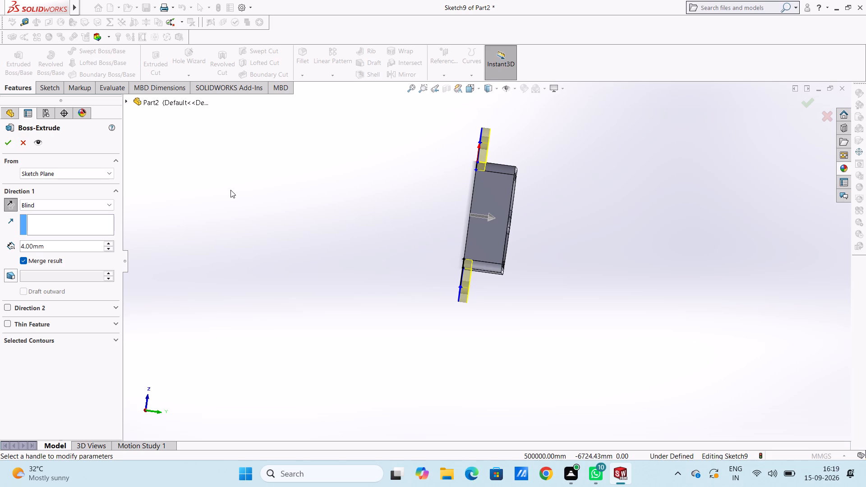
double_click(79, 244)
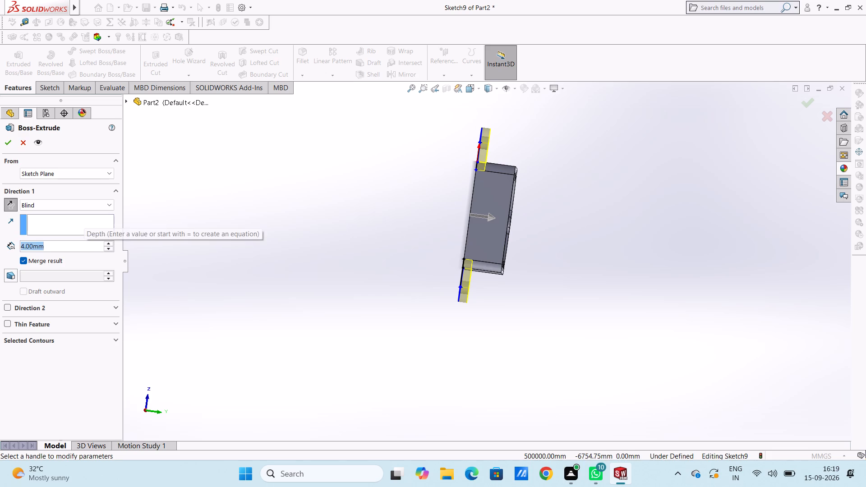
key(6)
key(Return)
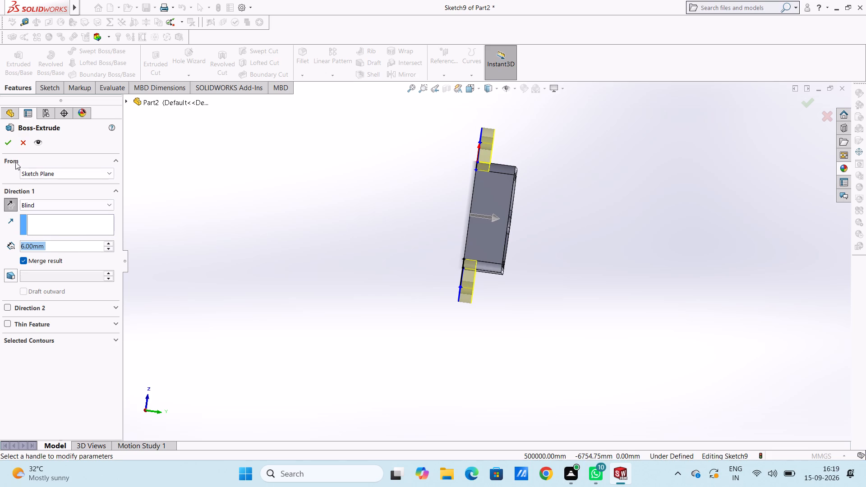
click(8, 142)
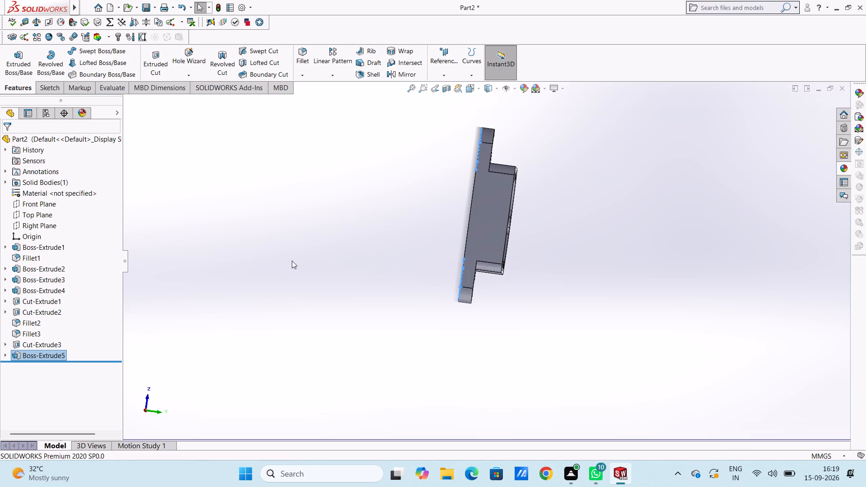
click(292, 261)
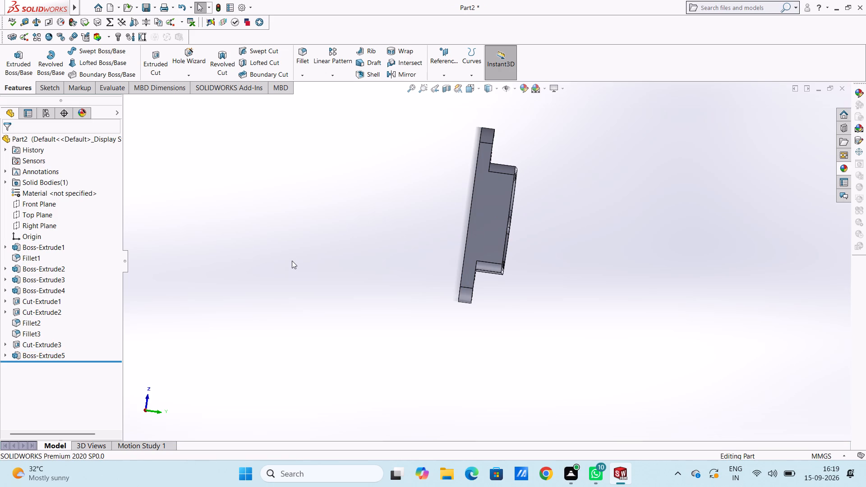
View the part from the top.
key(ctrl+5)
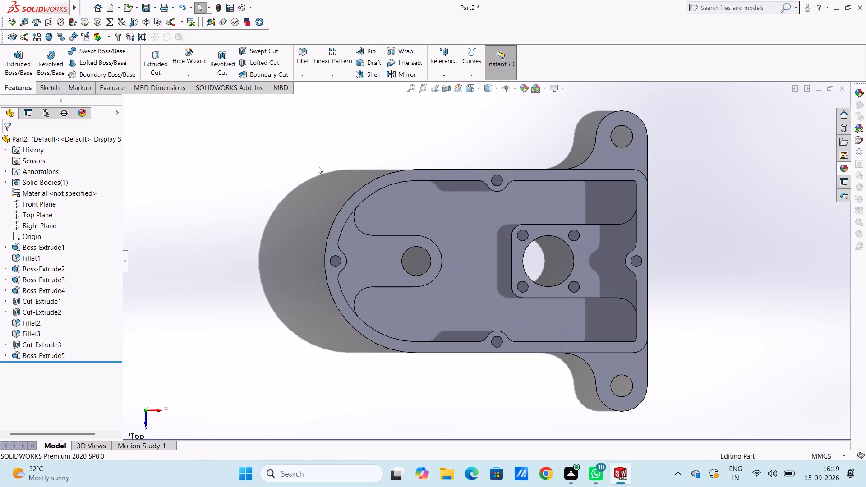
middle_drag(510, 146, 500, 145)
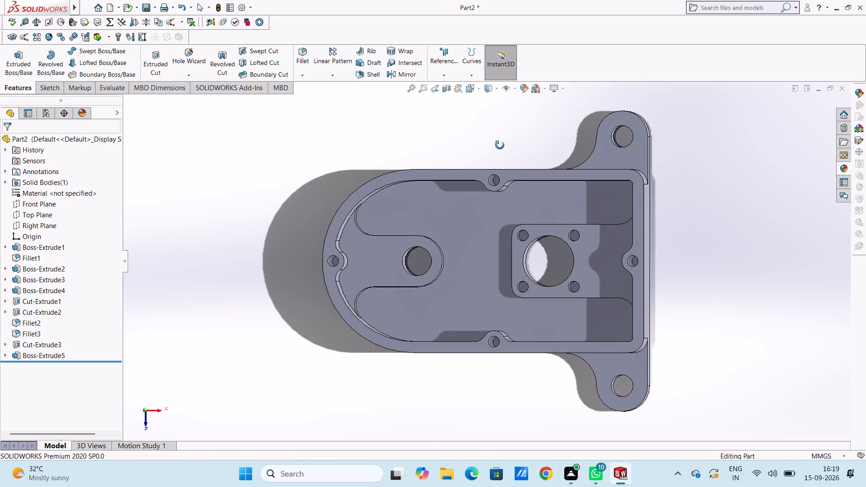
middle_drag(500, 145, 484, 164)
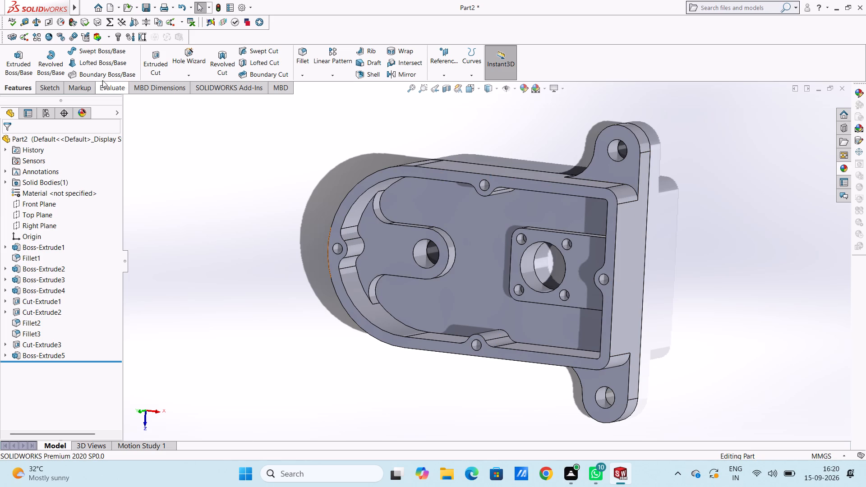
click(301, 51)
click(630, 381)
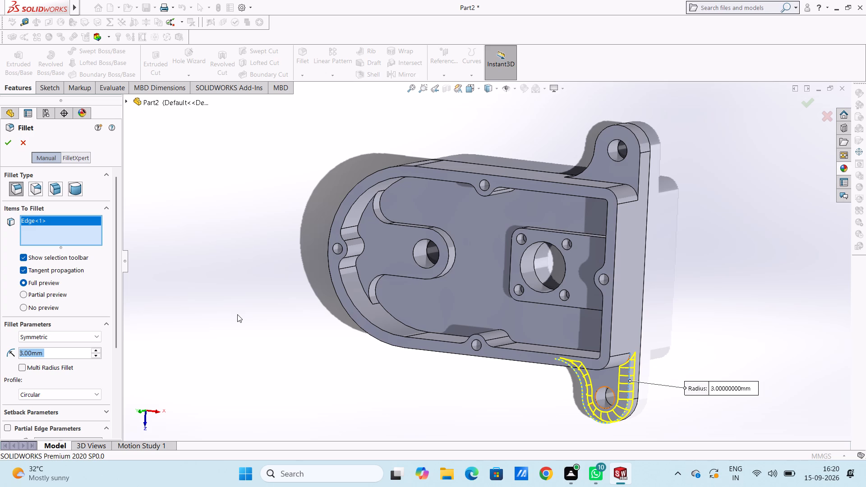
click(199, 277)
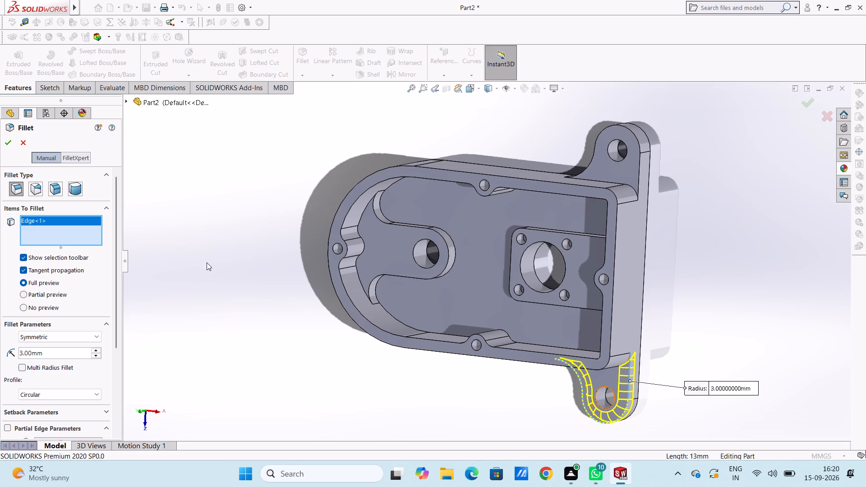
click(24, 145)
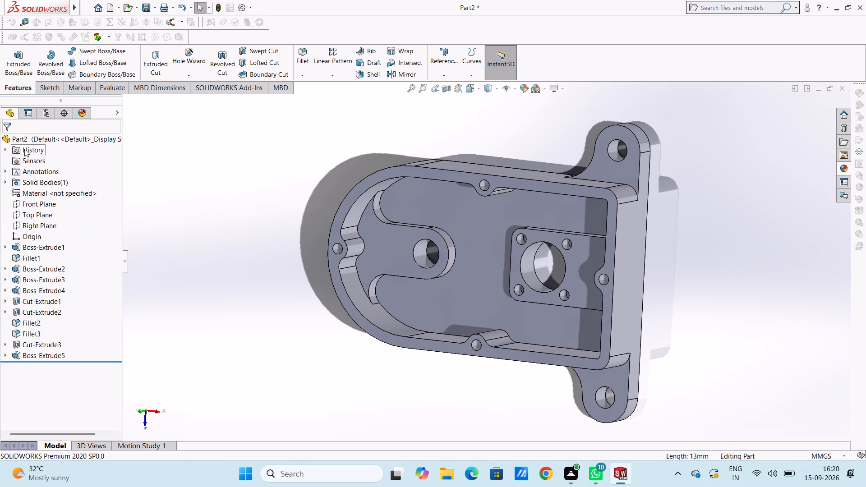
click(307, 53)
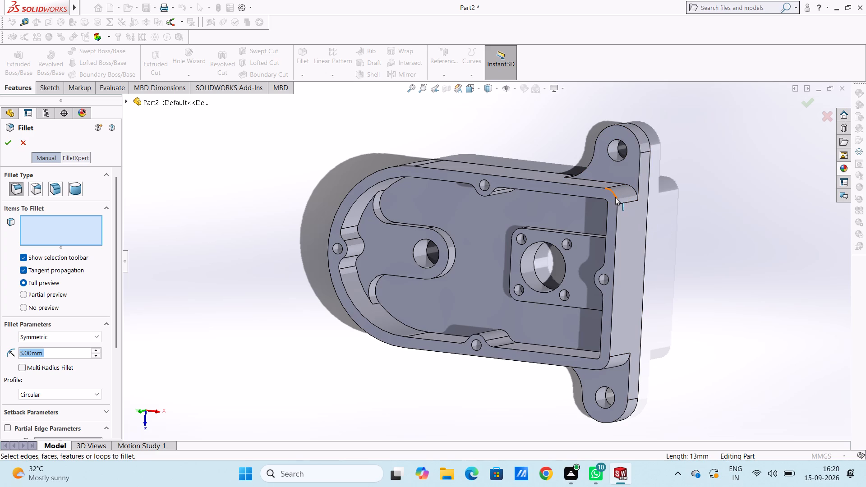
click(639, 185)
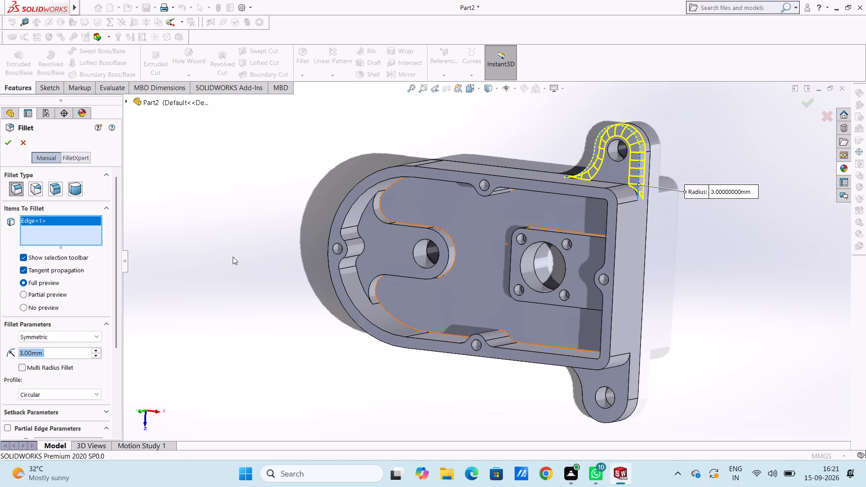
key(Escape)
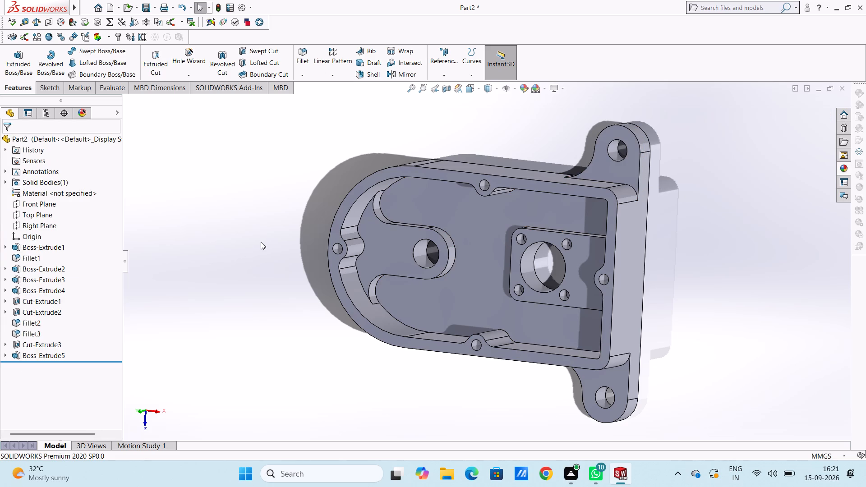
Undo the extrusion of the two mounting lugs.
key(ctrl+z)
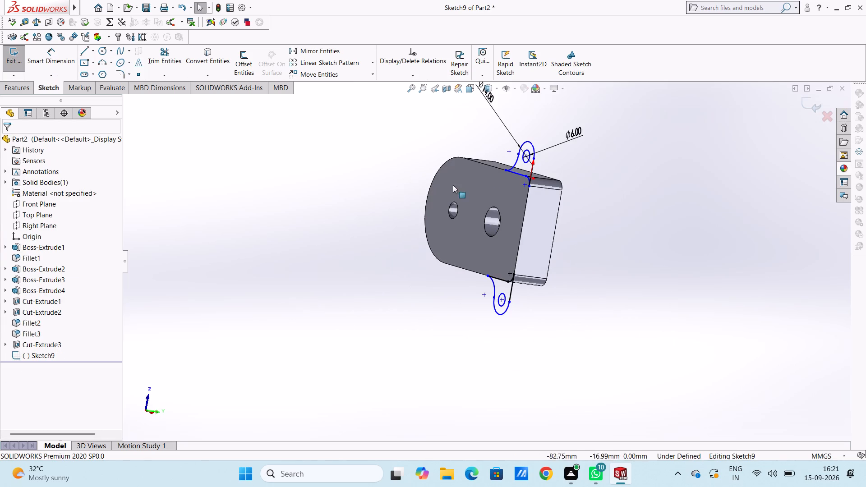
Examine the lug sketch where its tangent arc and corner arc meet the plate's edges, from several angles.
scroll(526, 157, down, 3)
scroll(577, 188, down, 3)
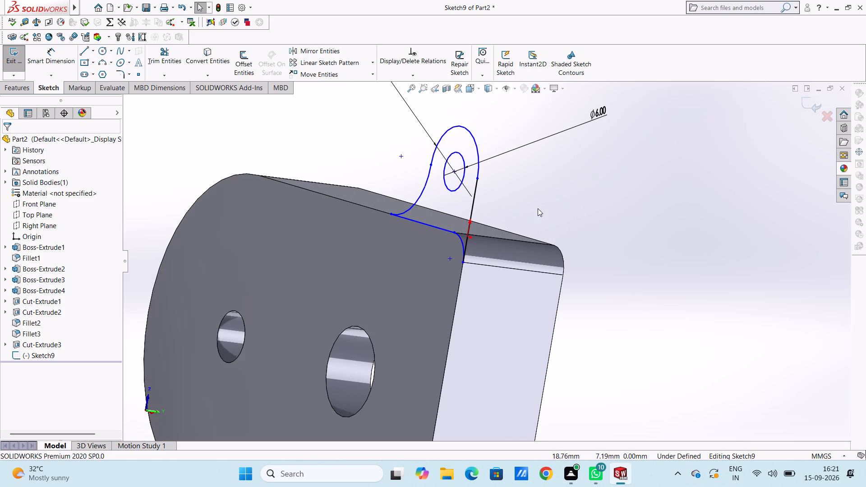
middle_drag(538, 208, 577, 214)
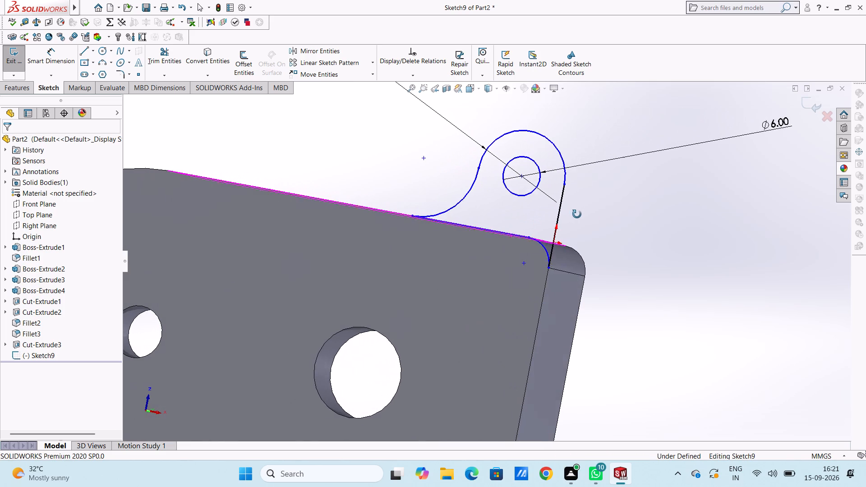
middle_drag(577, 214, 591, 219)
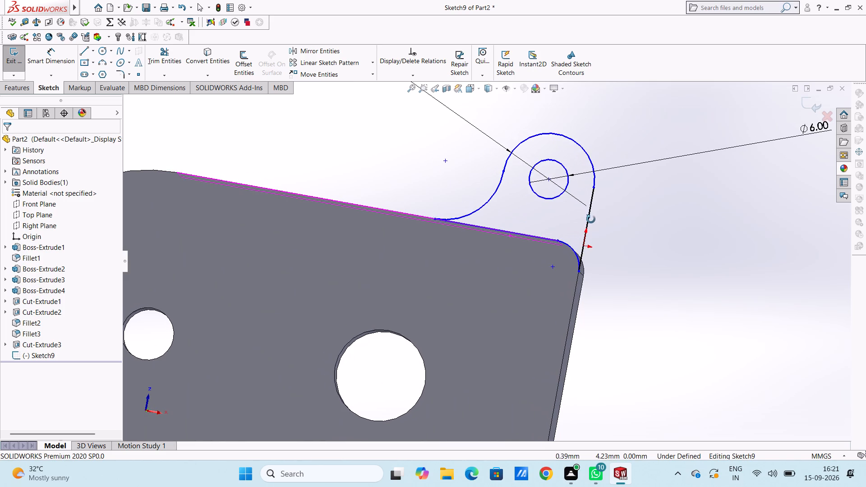
middle_drag(591, 219, 591, 223)
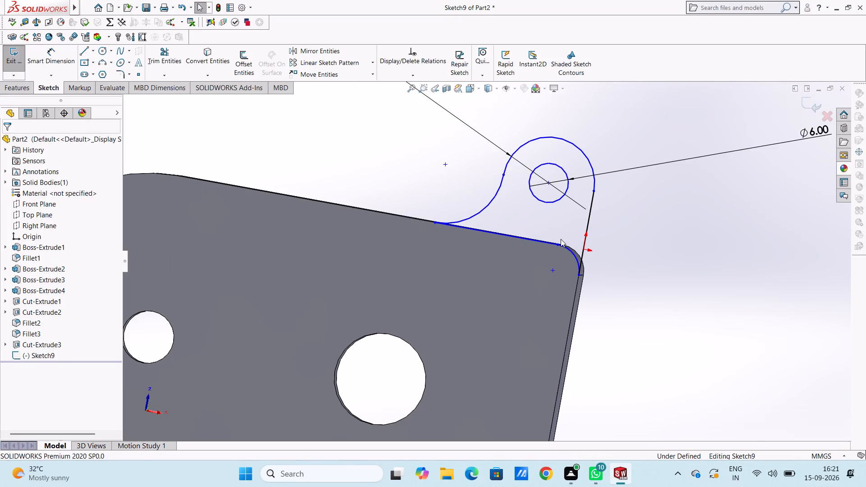
middle_drag(433, 159, 425, 299)
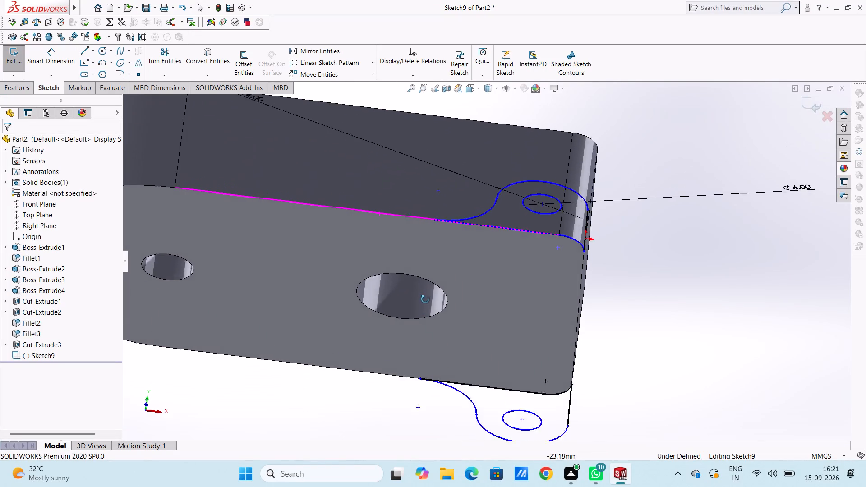
middle_drag(425, 299, 437, 313)
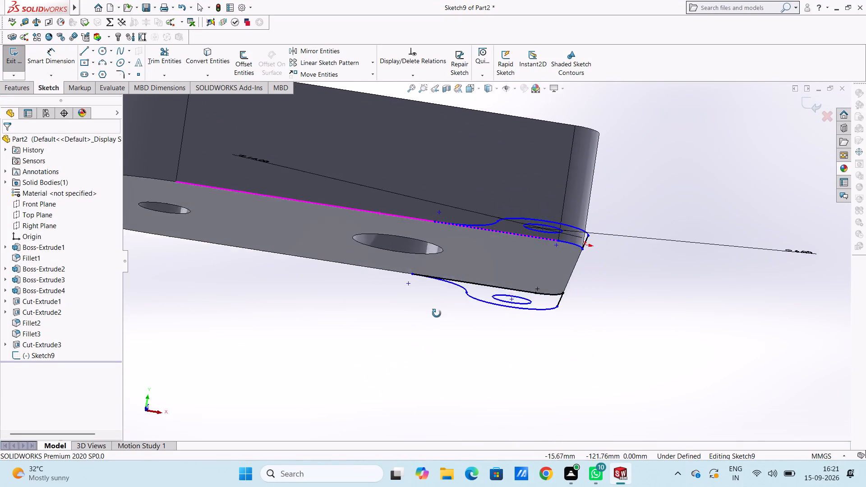
middle_drag(437, 313, 438, 179)
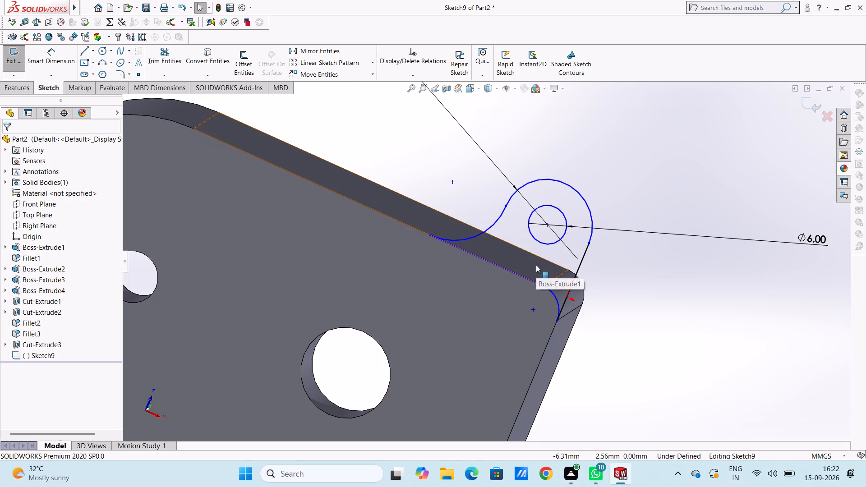
middle_drag(536, 265, 550, 253)
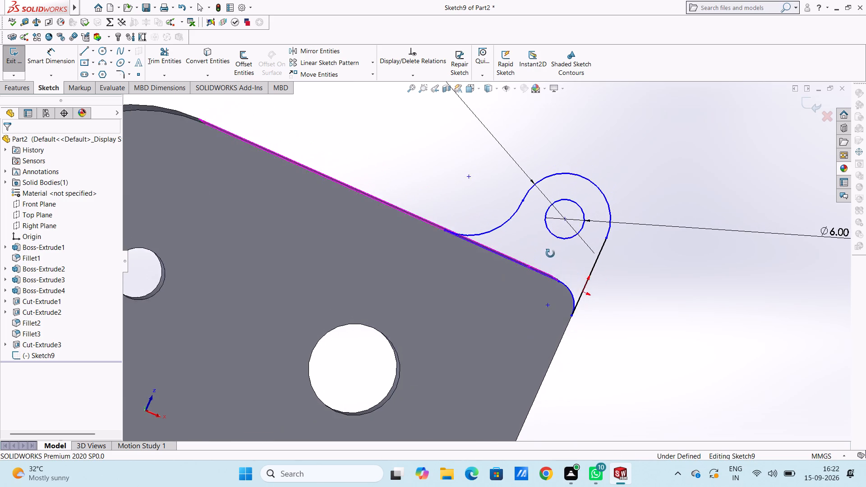
middle_drag(550, 253, 548, 262)
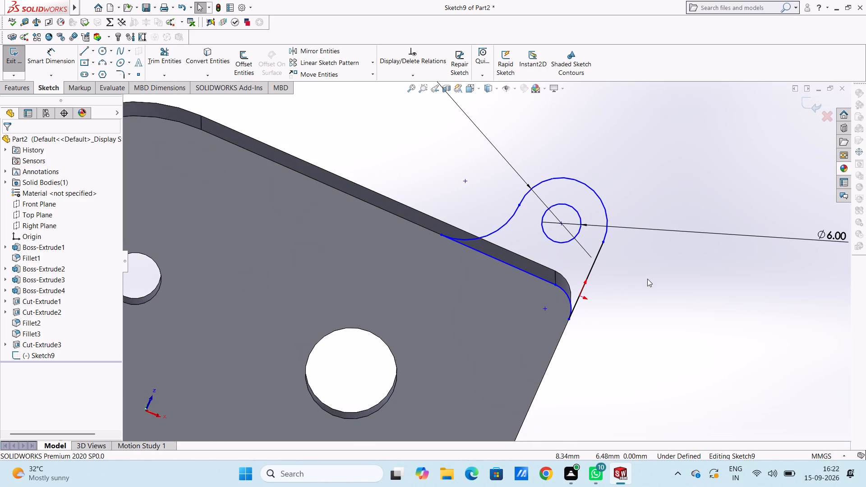
Extrude both lug profiles as a blind boss 6 mm deep, with the direction reversed toward the housing's body.
key(ctrl+7)
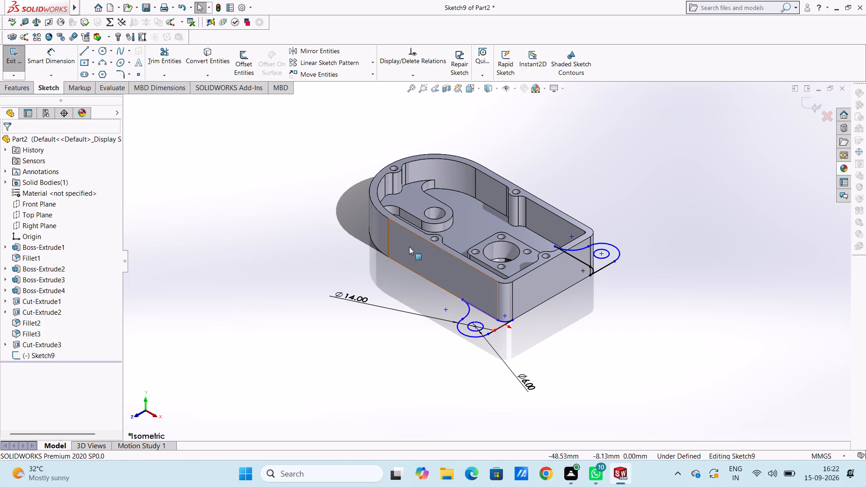
click(28, 93)
click(25, 65)
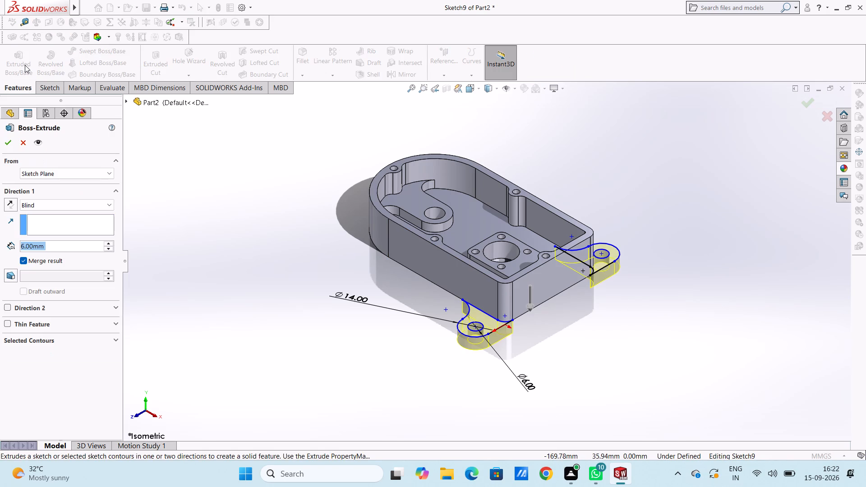
click(10, 202)
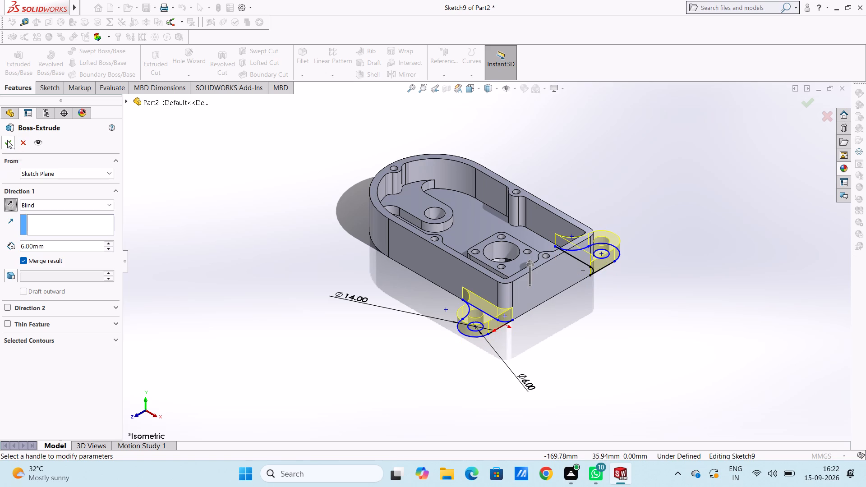
click(7, 140)
click(246, 253)
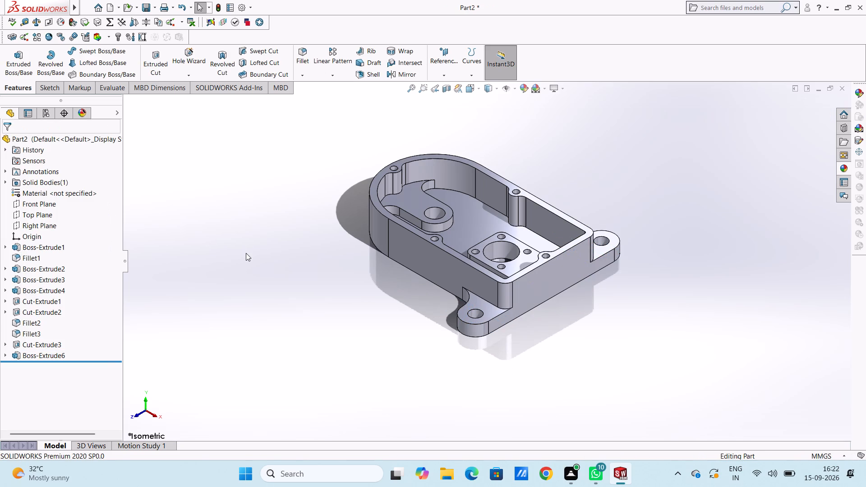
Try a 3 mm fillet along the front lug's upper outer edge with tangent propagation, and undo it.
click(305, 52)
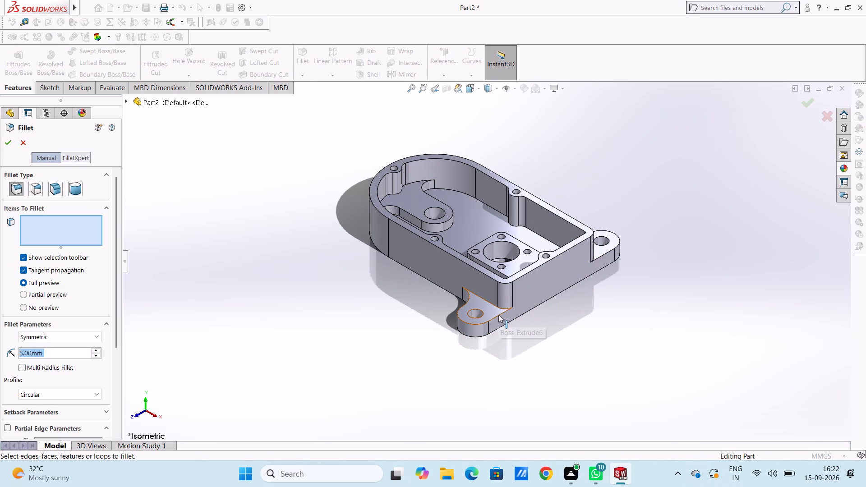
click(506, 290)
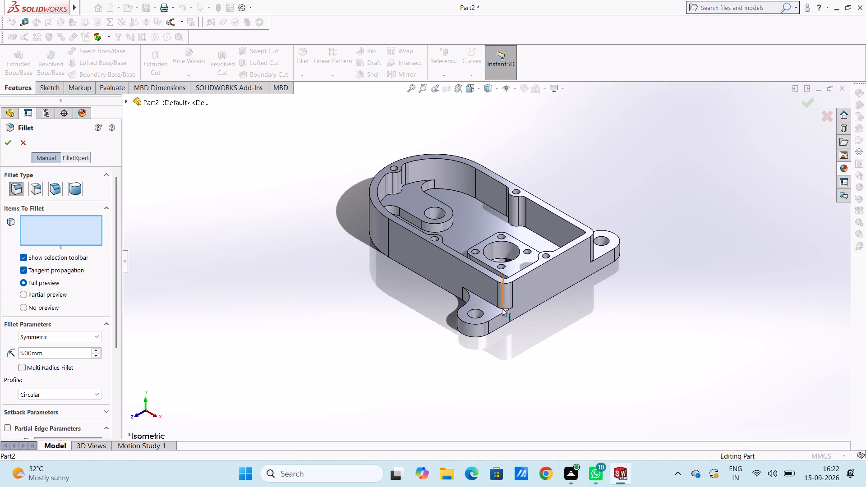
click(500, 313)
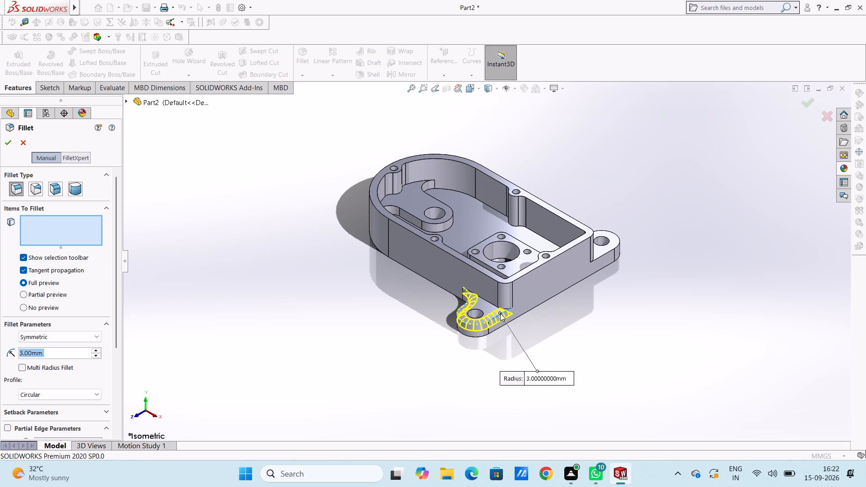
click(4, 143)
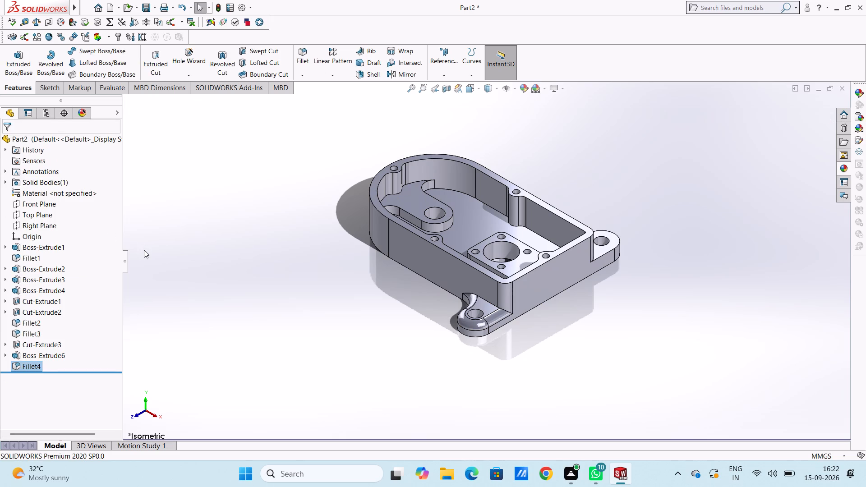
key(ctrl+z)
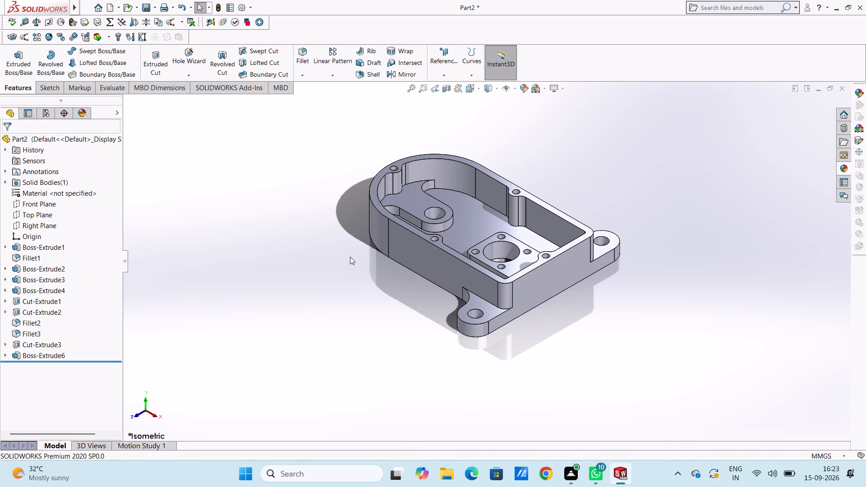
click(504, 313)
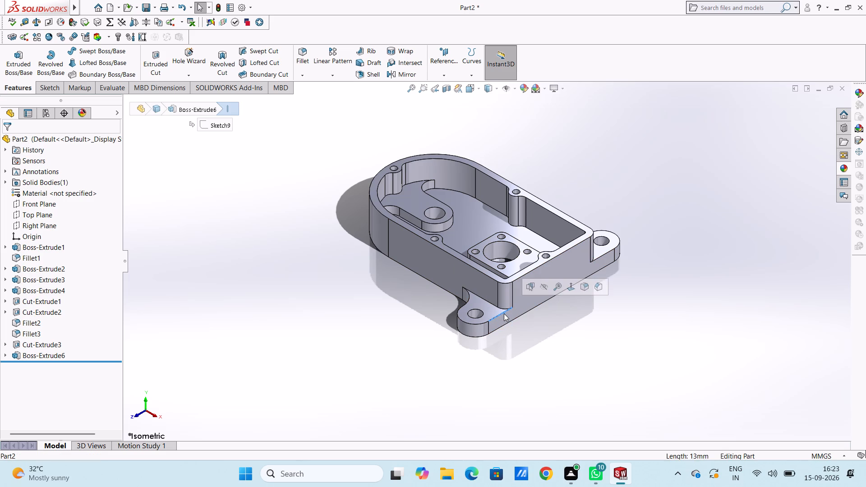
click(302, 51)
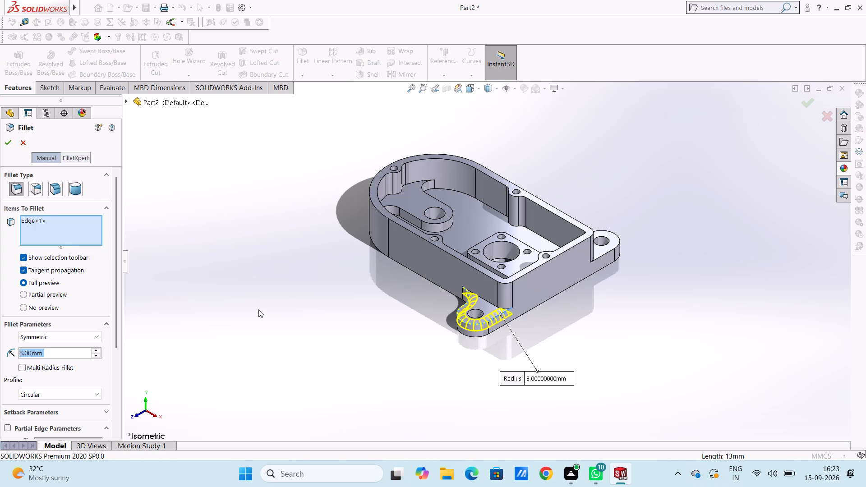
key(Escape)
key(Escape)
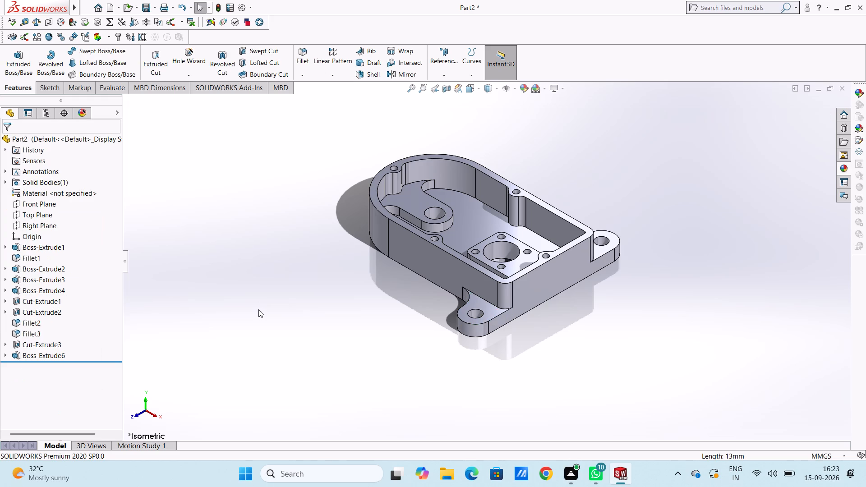
View the part from the top.
key(ctrl+5)
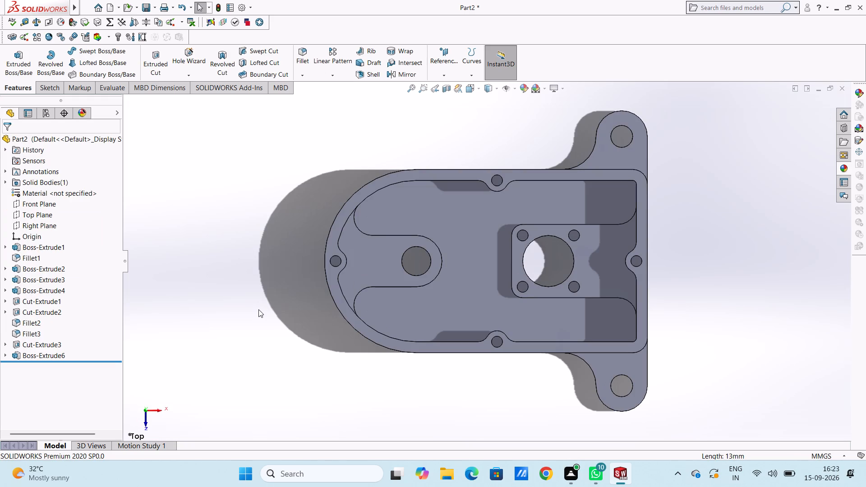
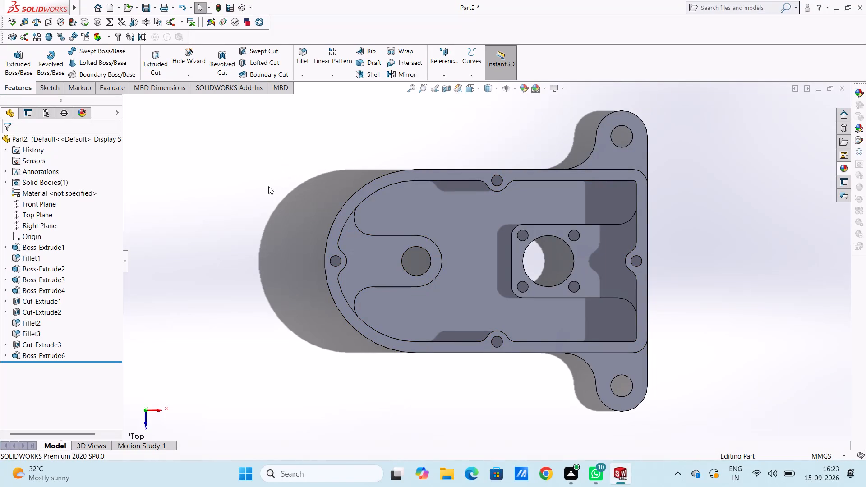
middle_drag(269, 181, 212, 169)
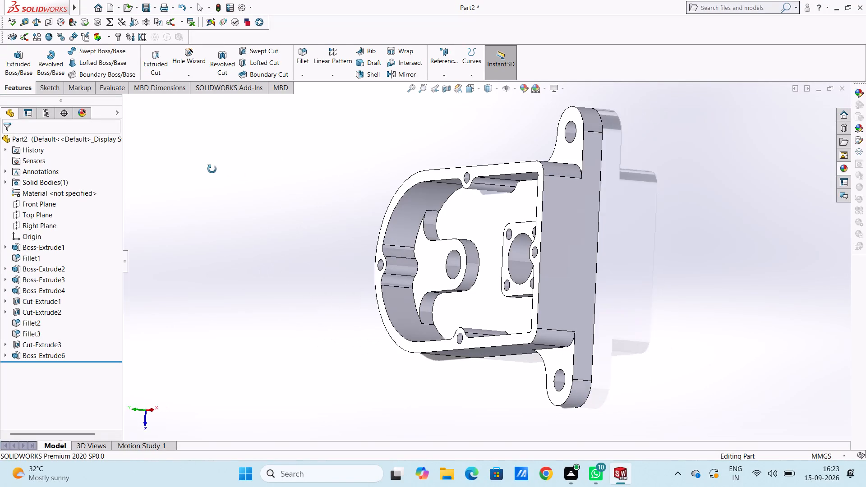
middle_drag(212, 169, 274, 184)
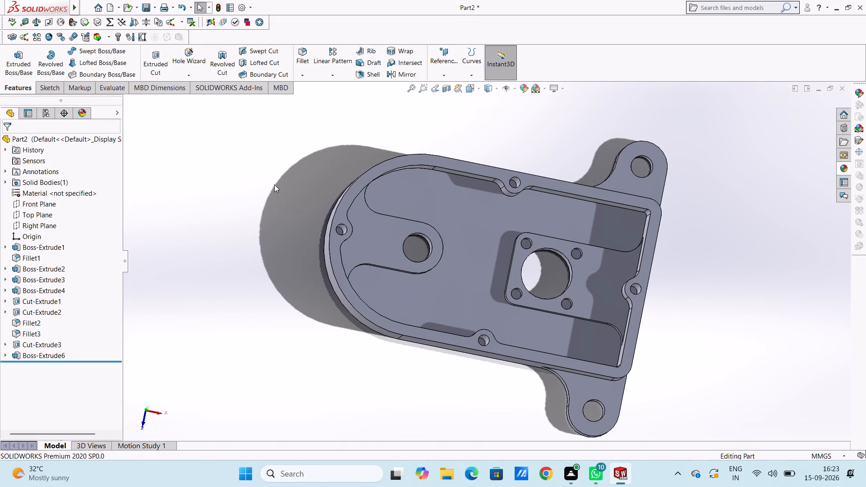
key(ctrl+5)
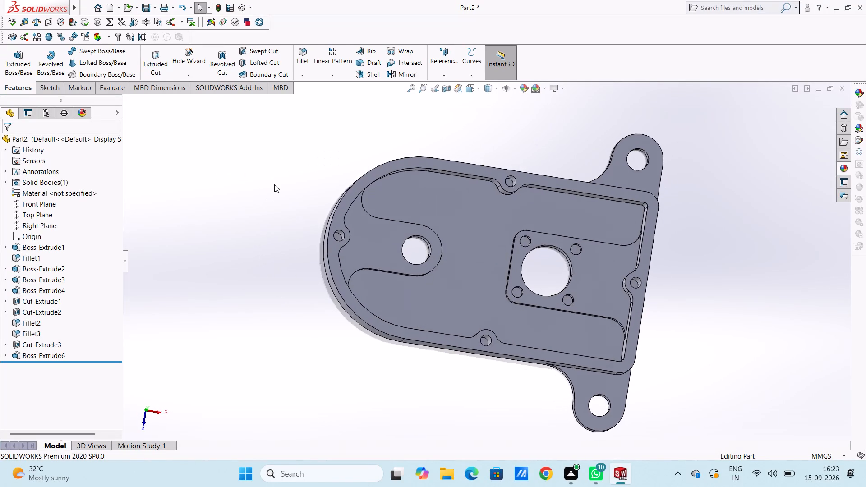
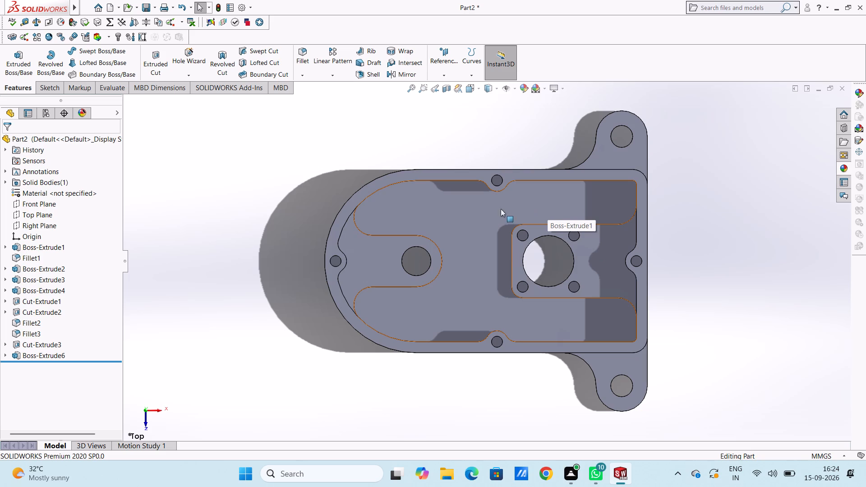
Create a reference plane offset 34 mm from the Front Plane, with the offset flipped into the housing.
click(445, 58)
click(456, 84)
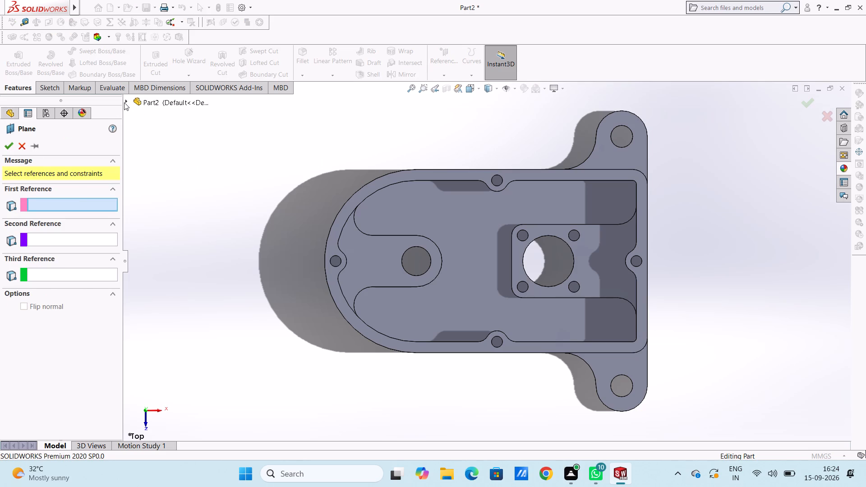
click(124, 102)
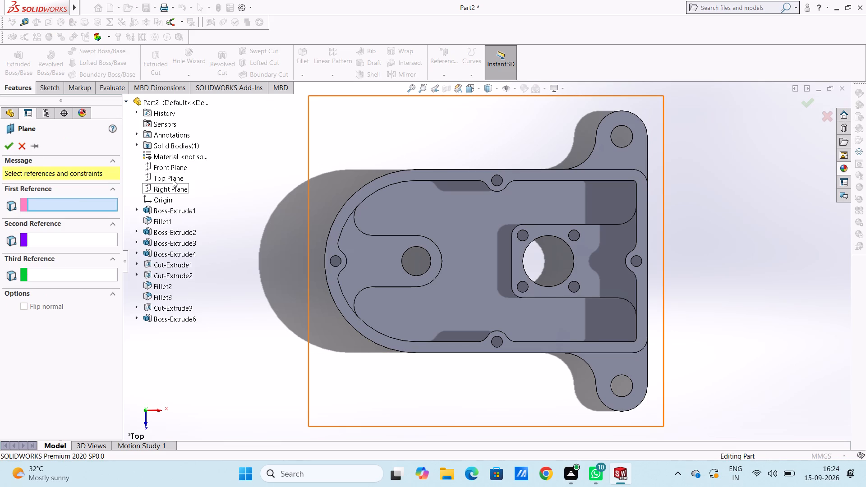
click(173, 169)
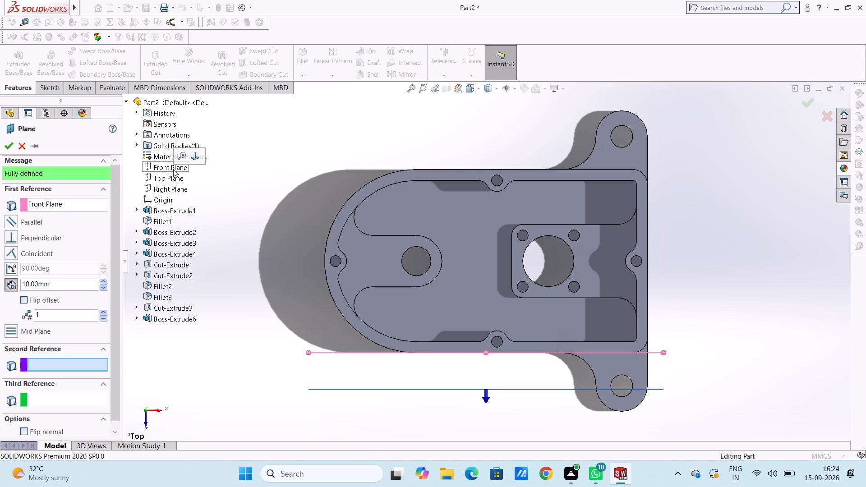
double_click(69, 285)
key(0)
key(Return)
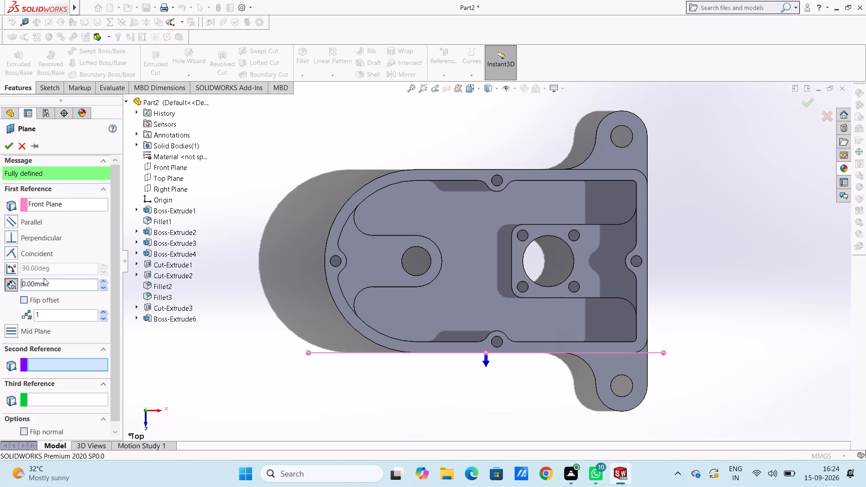
double_click(54, 285)
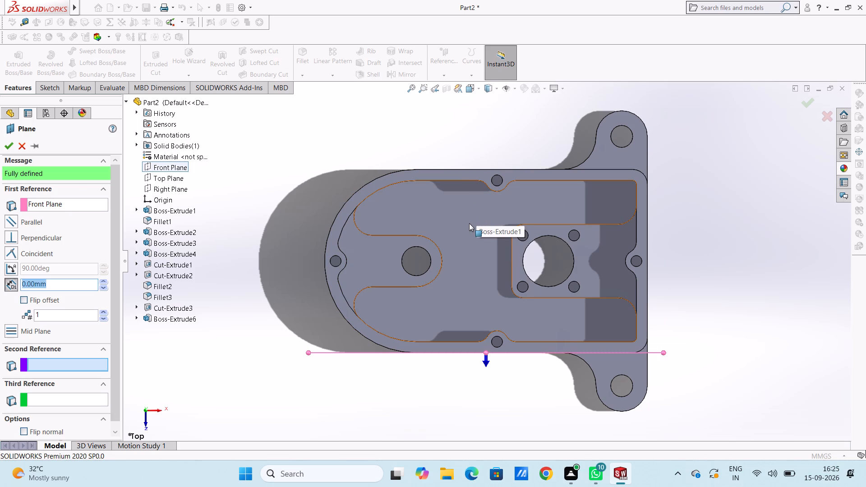
text(25)
key(Return)
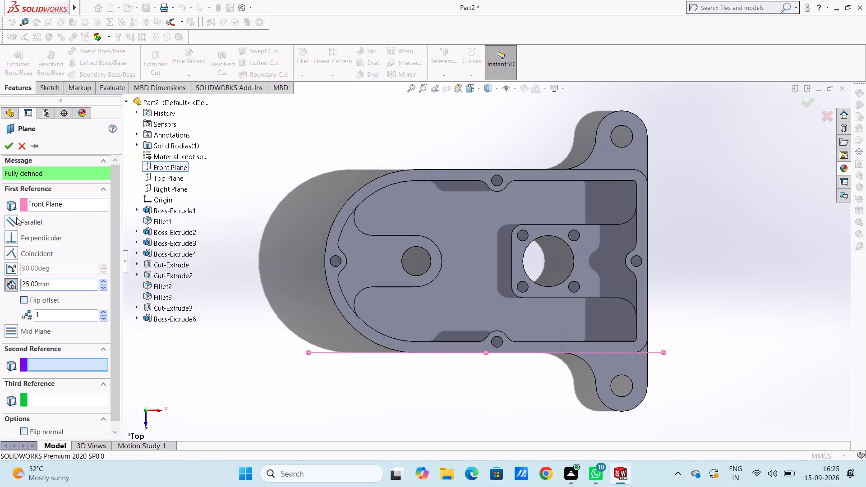
click(23, 300)
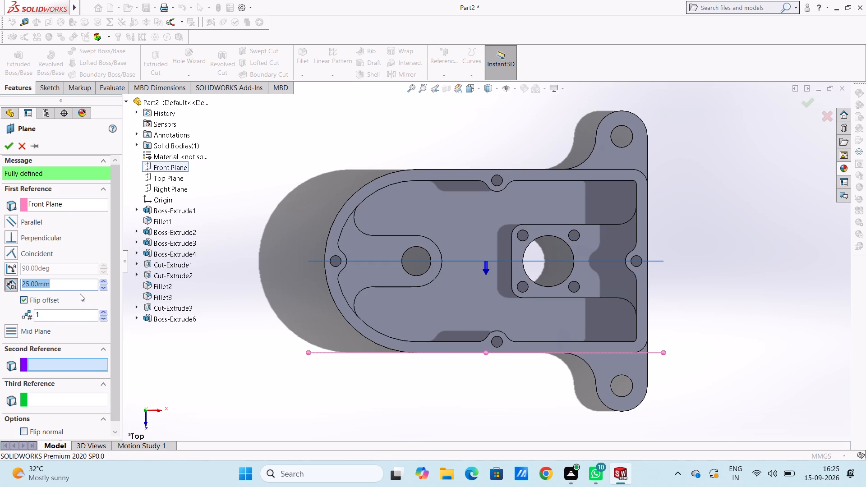
text(34)
key(Return)
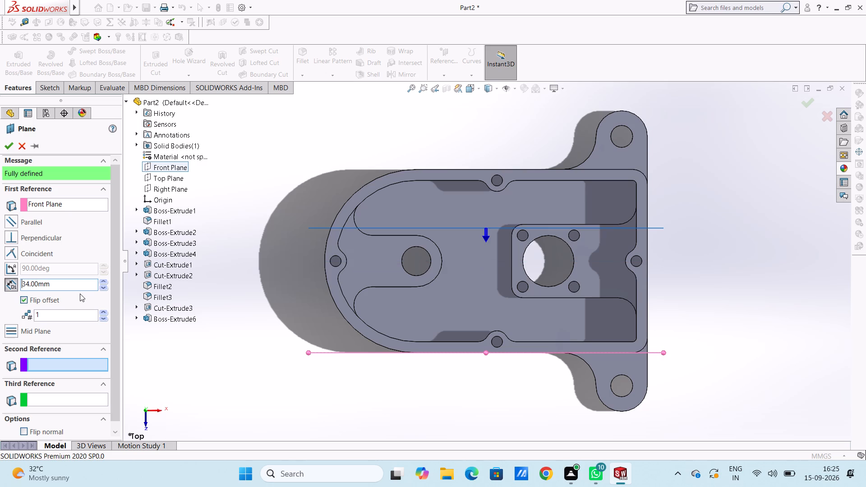
click(9, 147)
click(281, 175)
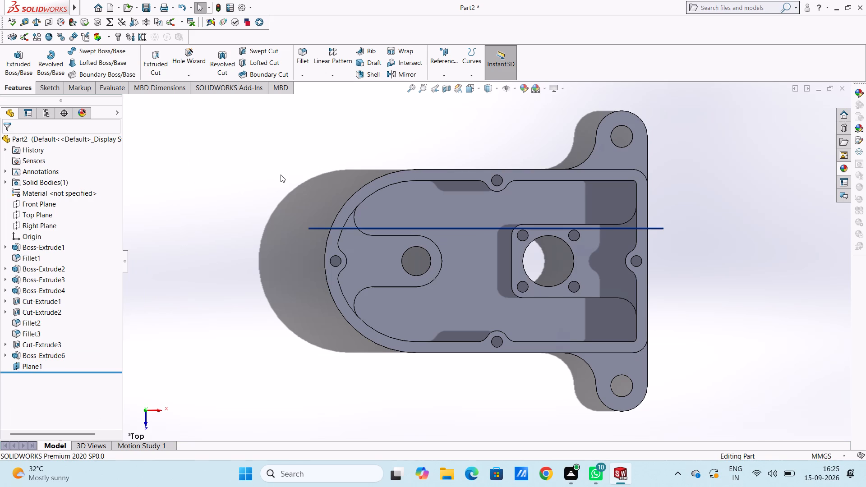
Sketch two concentric circles of 5 mm and 2.5 mm radius on the new offset plane, beyond the housing's flat end.
key(ctrl+1)
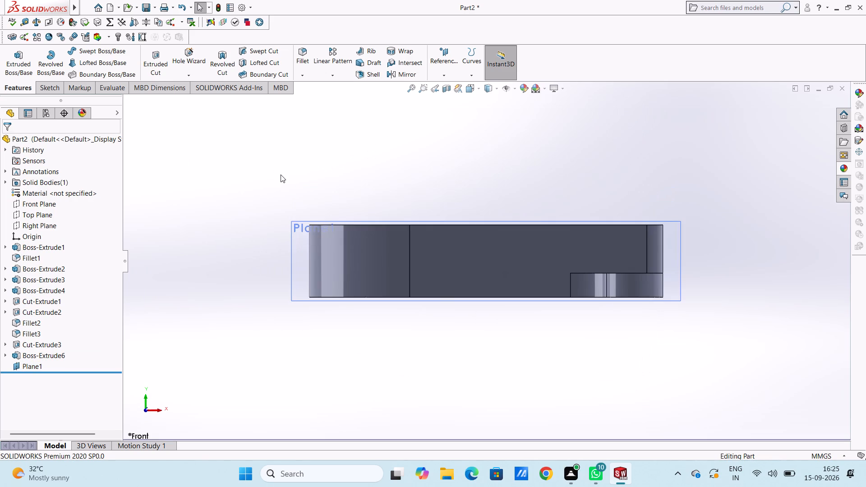
click(676, 239)
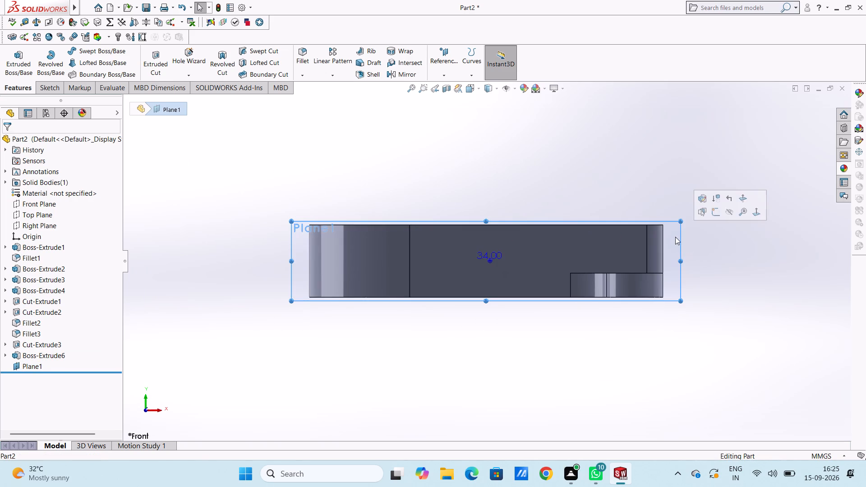
click(712, 212)
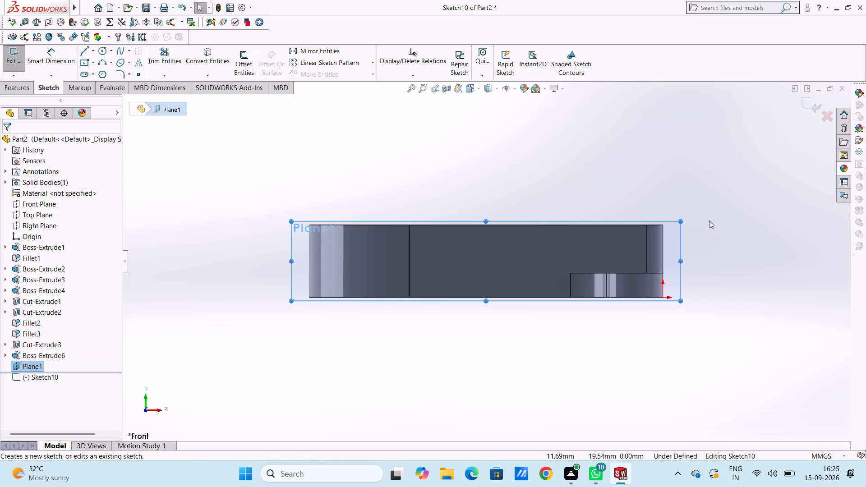
scroll(680, 243, down, 3)
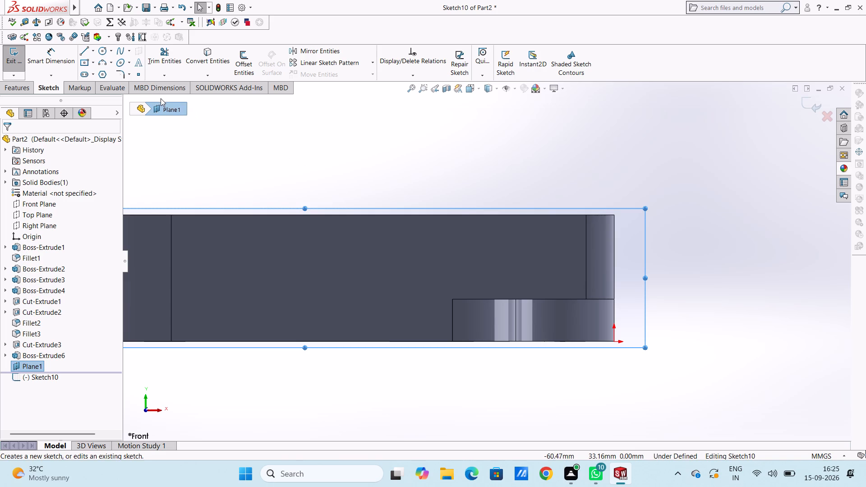
click(103, 50)
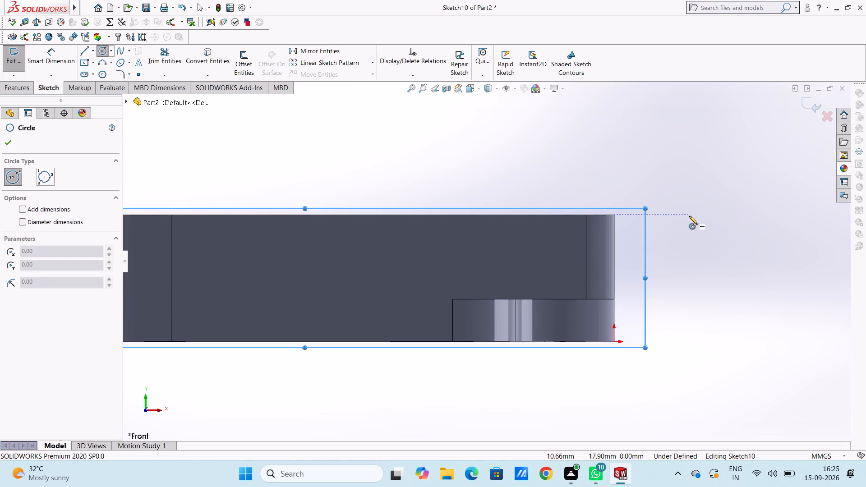
click(698, 238)
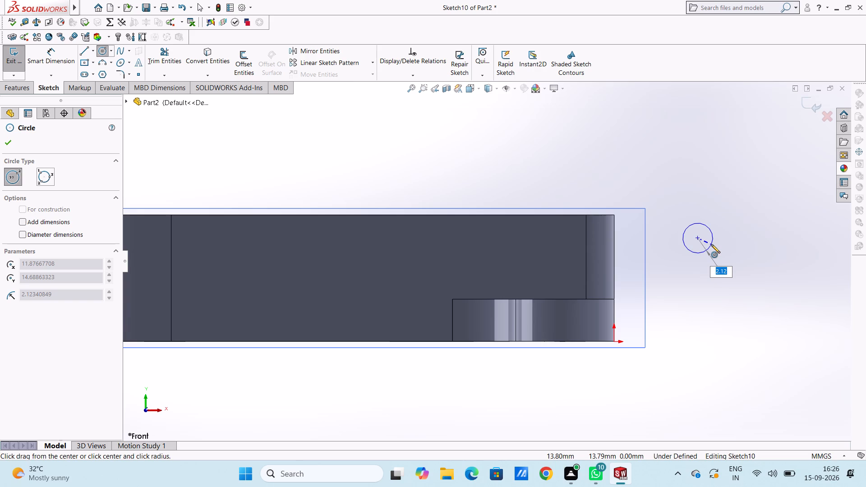
key(5)
key(Return)
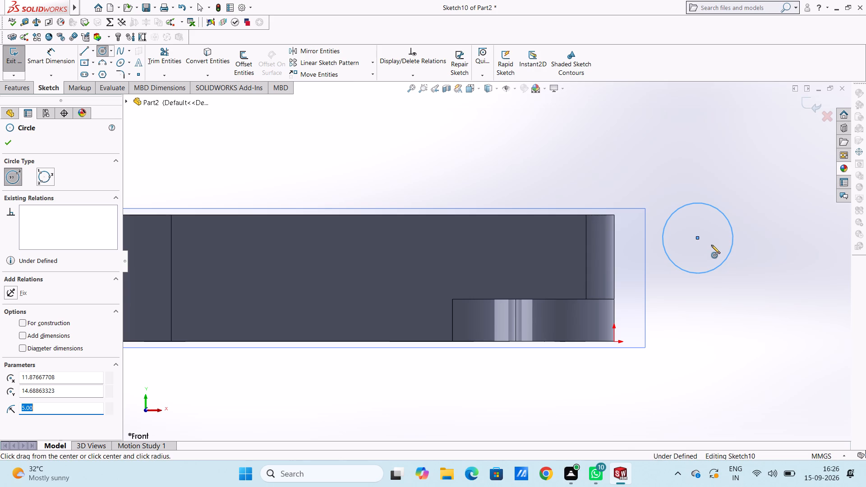
click(698, 237)
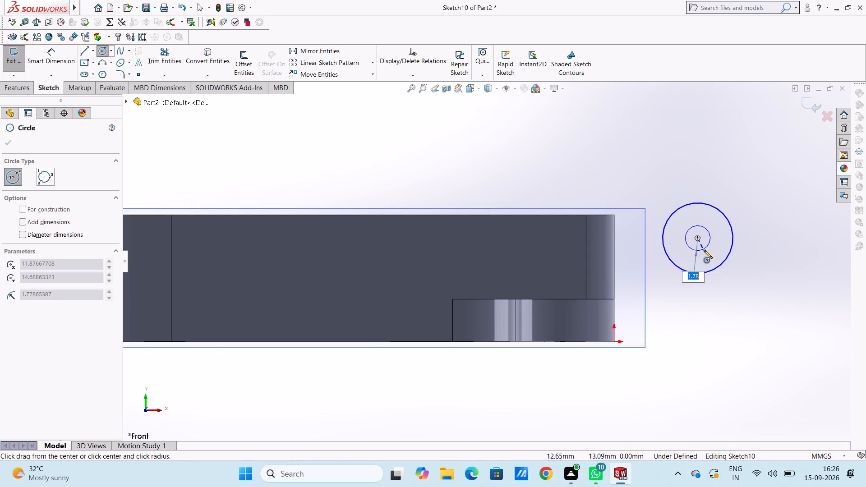
text(2.5)
key(Return)
key(Escape)
key(Escape)
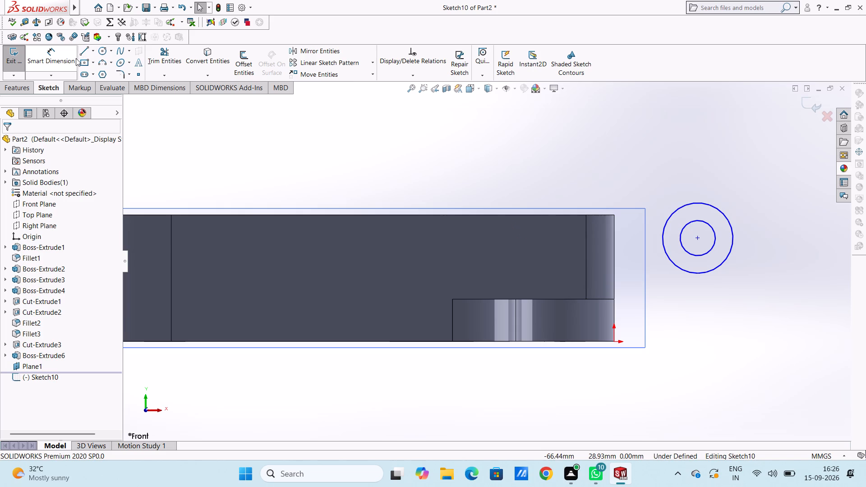
Dimension the outer circle's diameter as 10 mm and the inner circle's diameter as 5 mm.
click(54, 54)
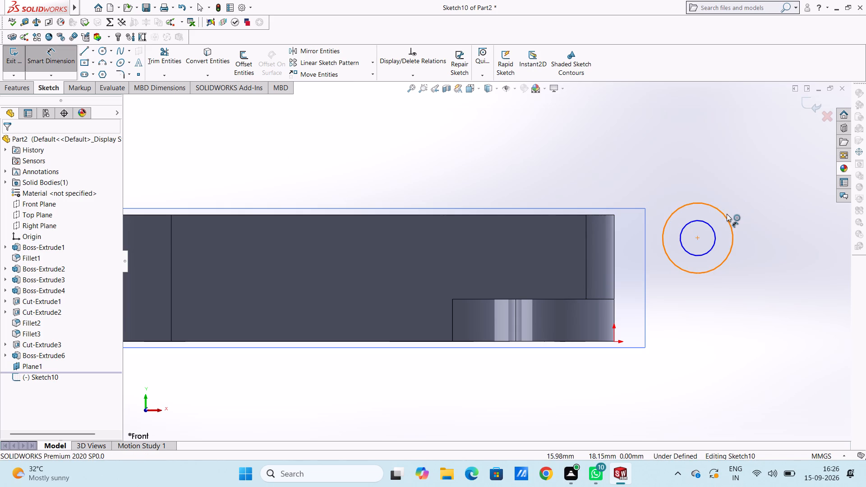
click(727, 214)
click(781, 123)
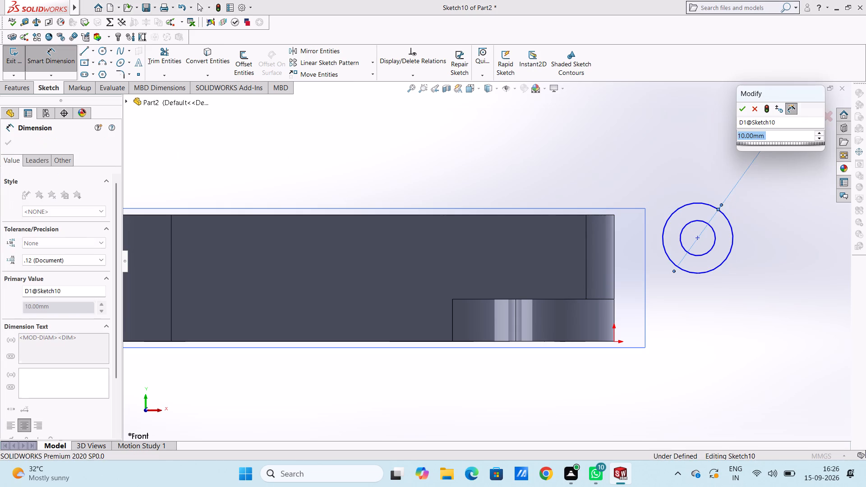
key(Return)
click(792, 198)
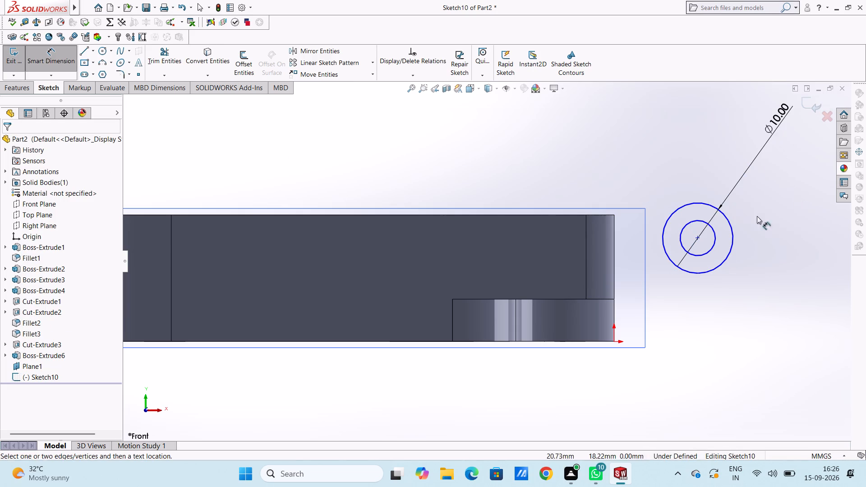
click(712, 245)
click(797, 328)
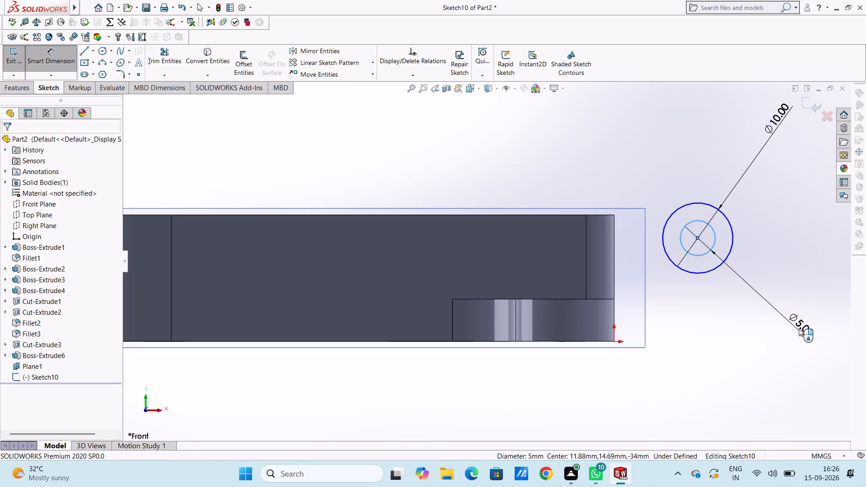
key(Return)
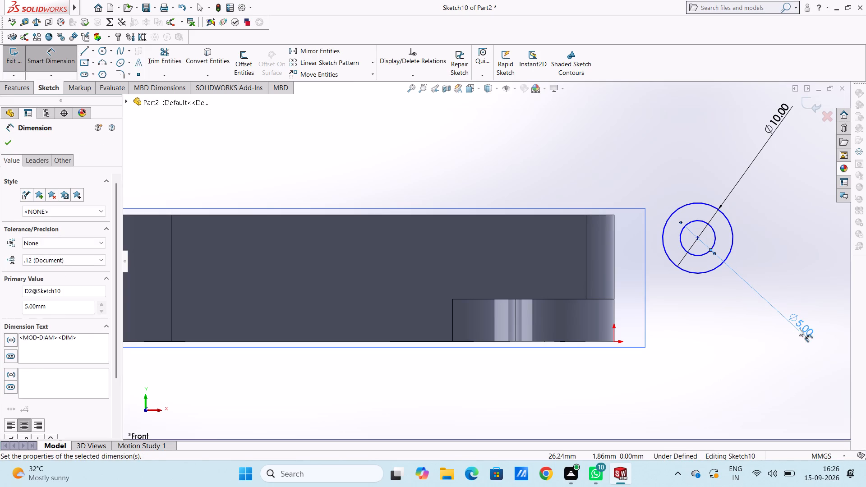
key(Escape)
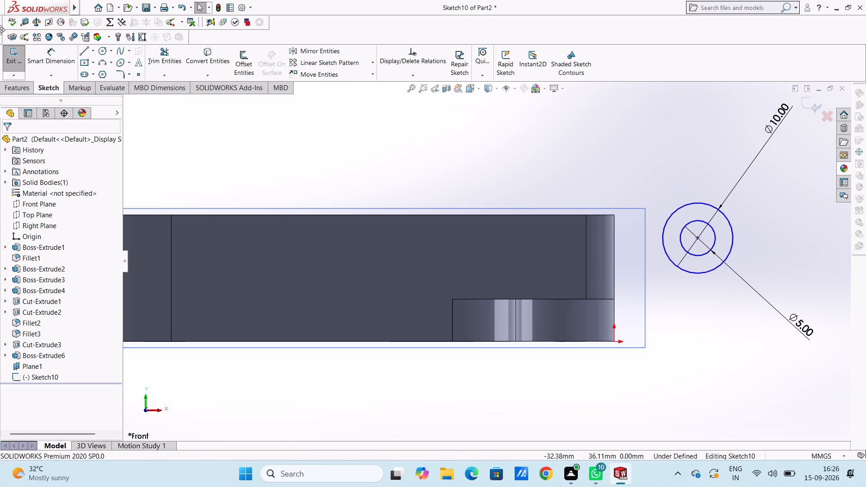
Set the horizontal distance from the housing's upper end corner to the circles' centre to 13 mm.
click(43, 64)
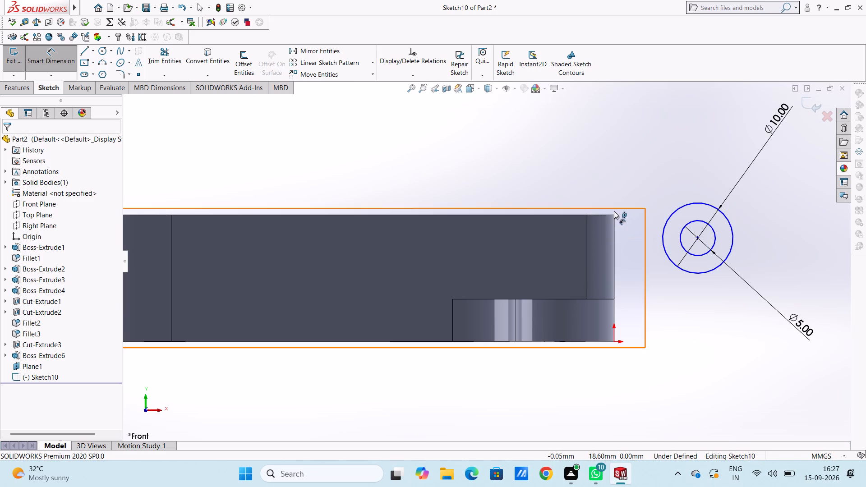
click(615, 214)
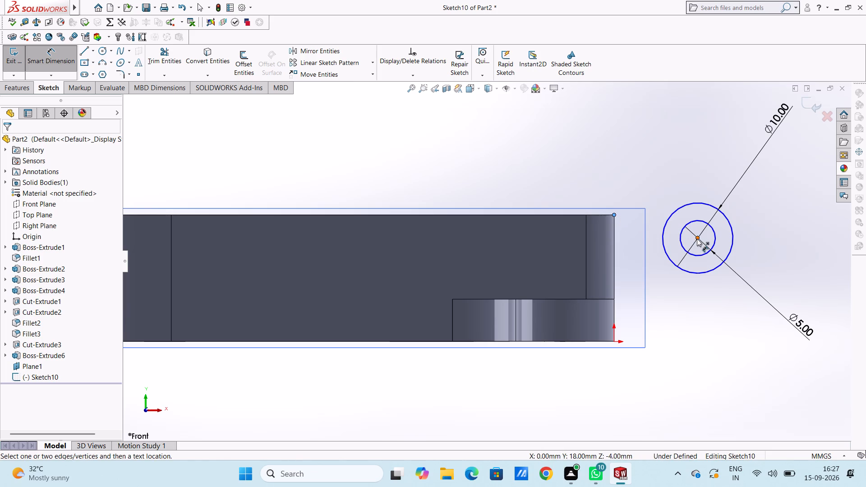
click(697, 239)
click(685, 124)
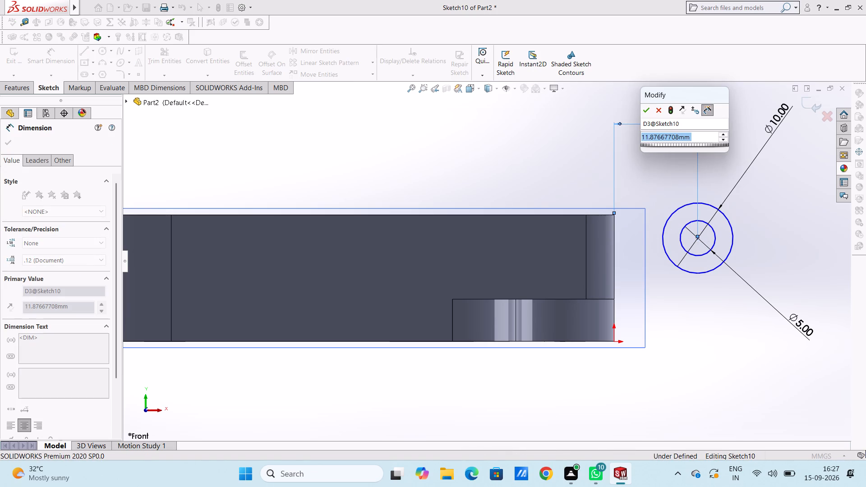
text(13)
key(Return)
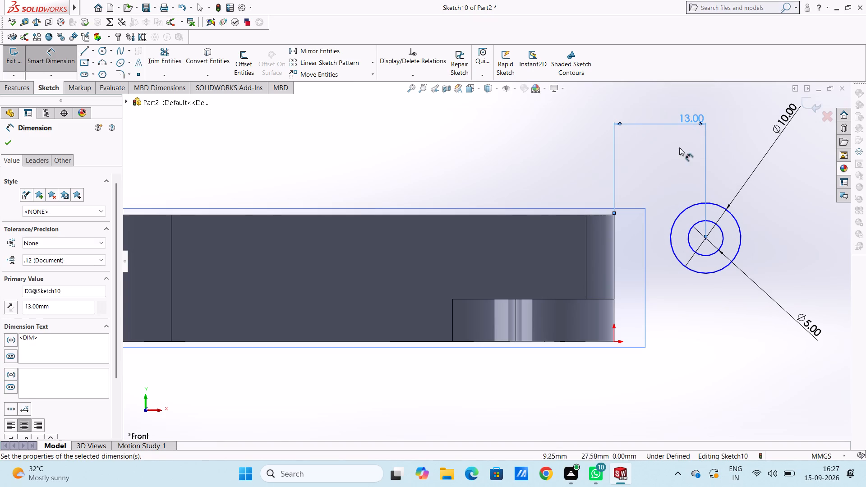
click(663, 166)
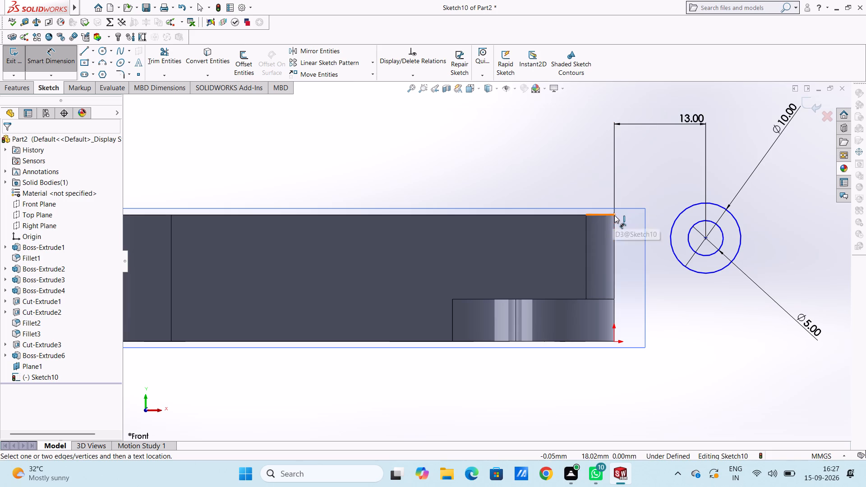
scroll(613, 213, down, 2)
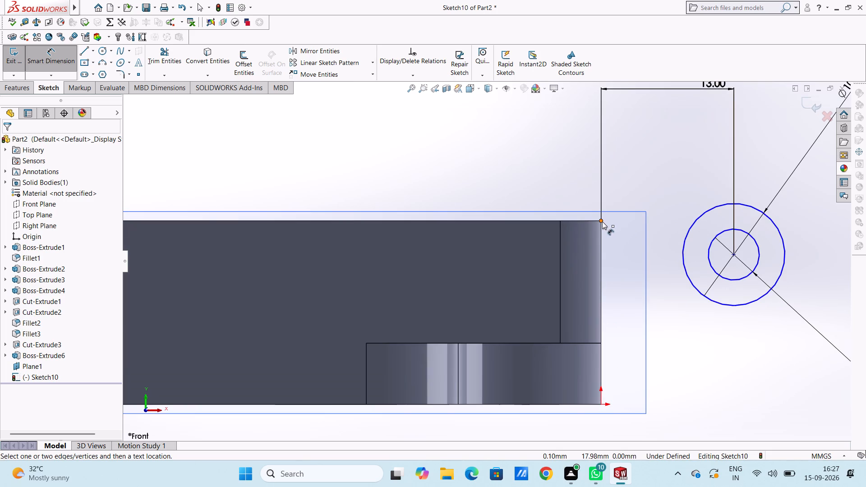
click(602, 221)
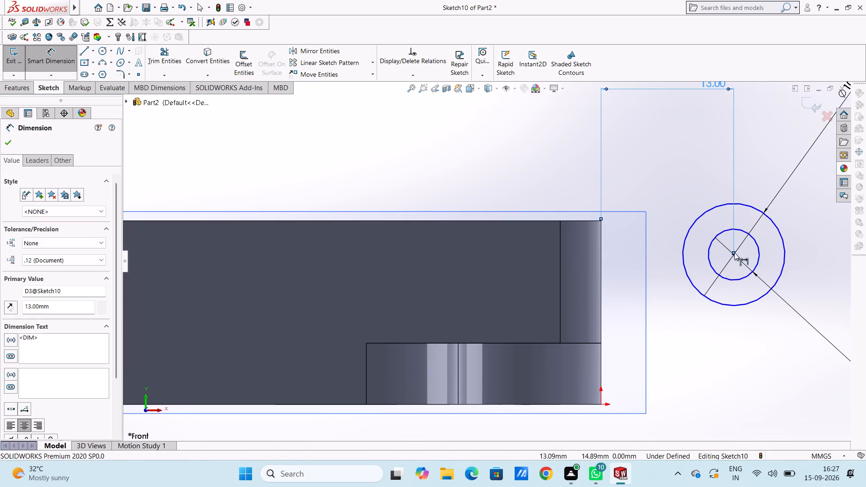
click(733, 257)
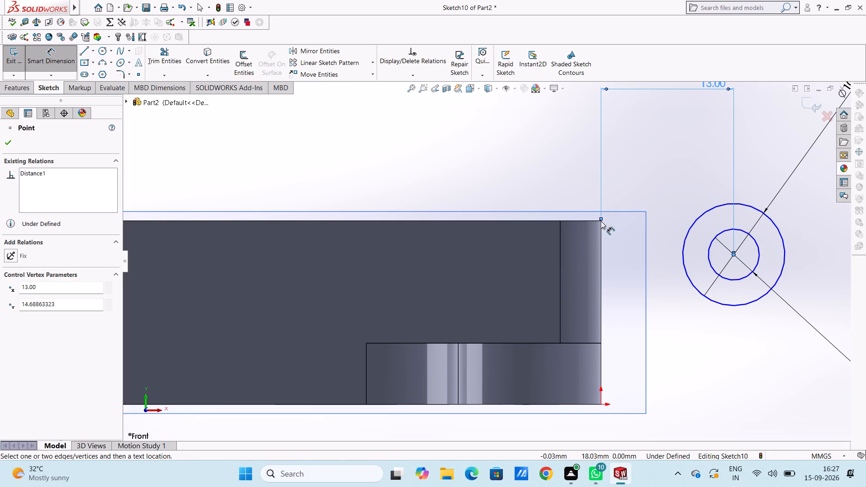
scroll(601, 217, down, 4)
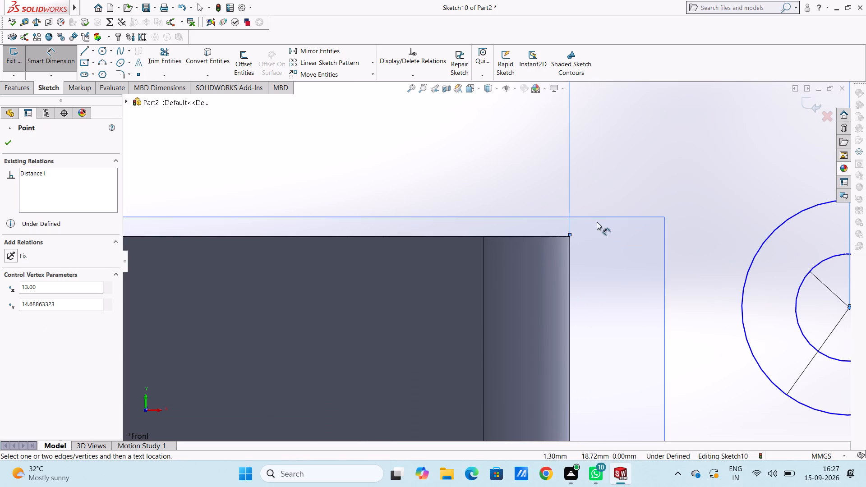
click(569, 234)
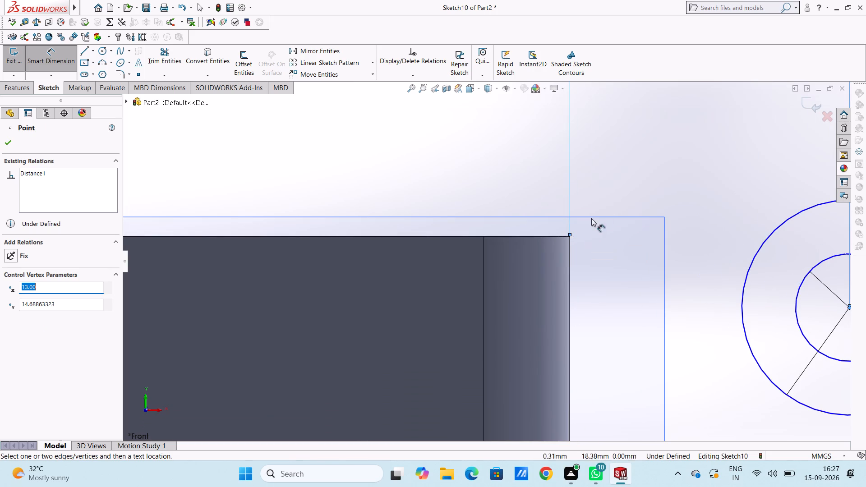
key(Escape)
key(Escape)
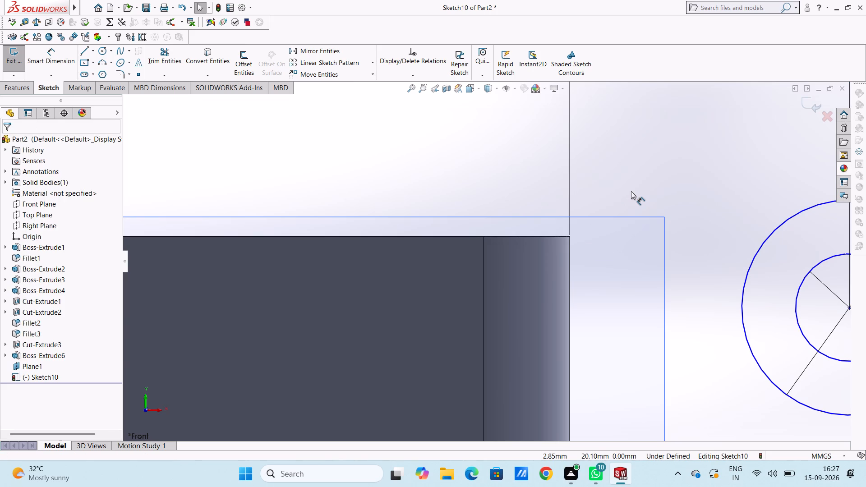
Set the vertical distance from the housing's upper end corner to the circles' centre to 5 mm.
click(60, 55)
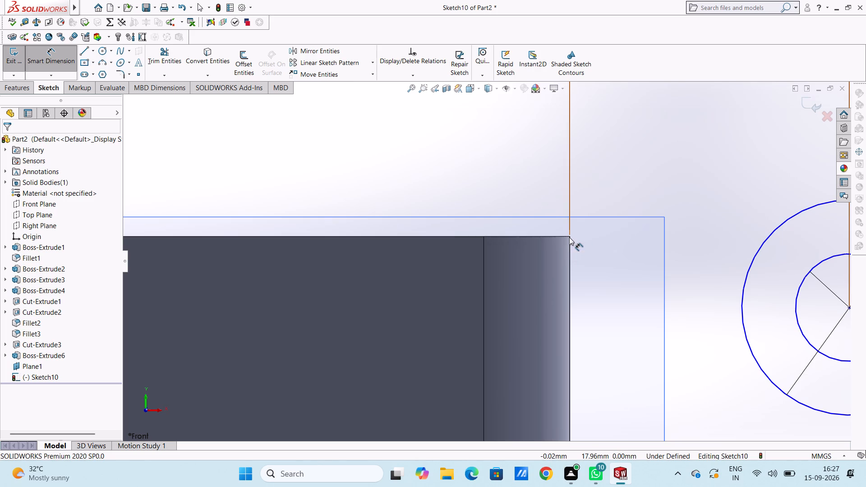
click(570, 236)
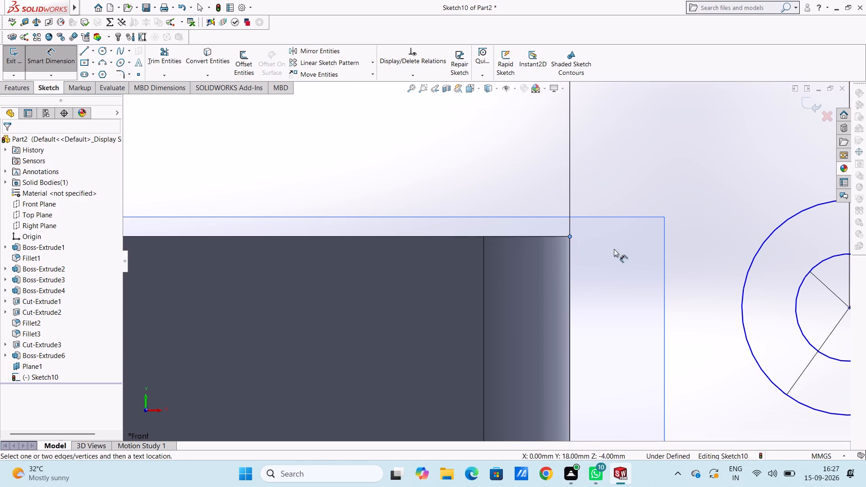
scroll(665, 263, down, 3)
scroll(665, 263, up, 4)
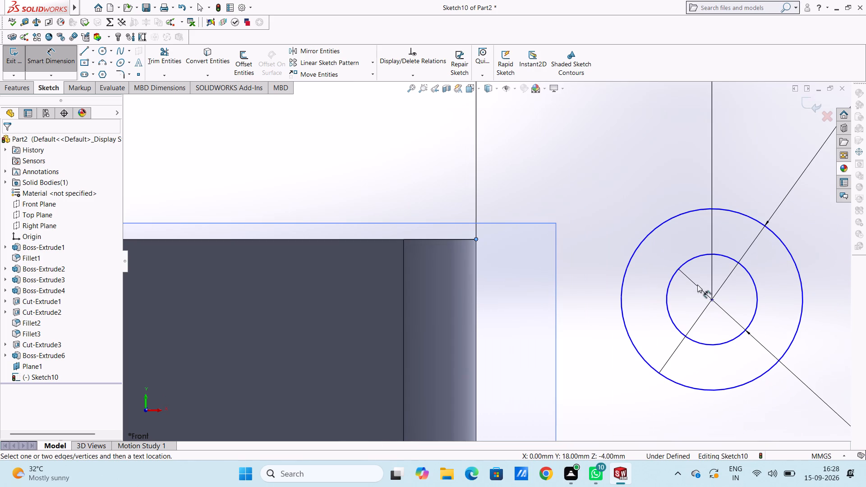
click(713, 300)
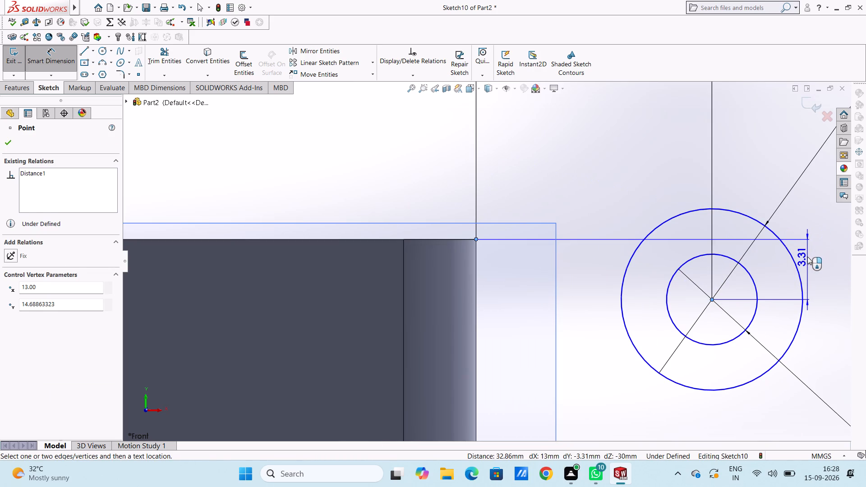
click(807, 257)
key(5)
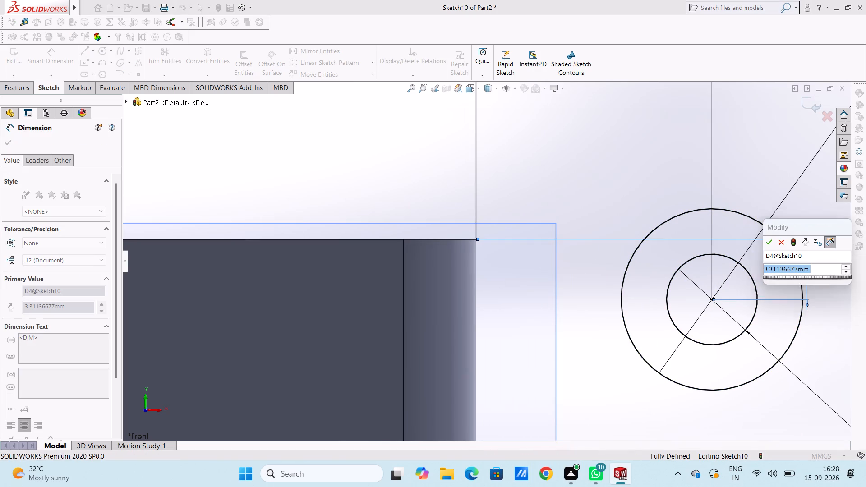
key(Return)
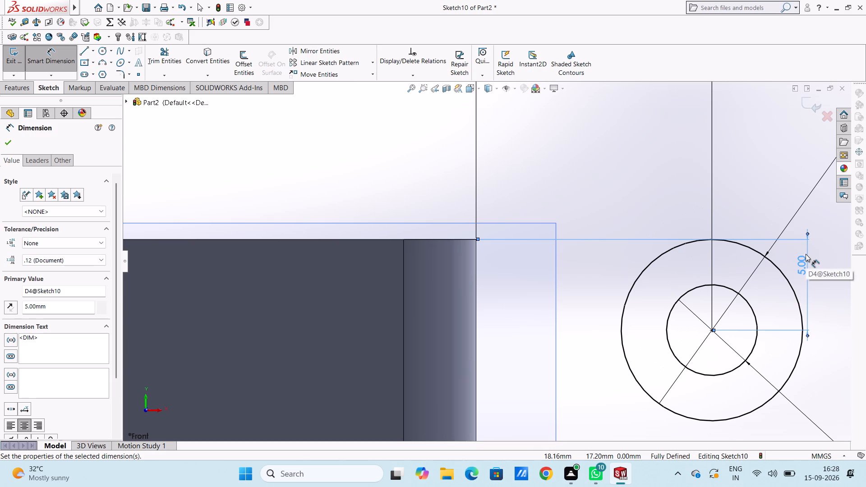
click(656, 187)
scroll(656, 187, down, 5)
scroll(656, 188, up, 9)
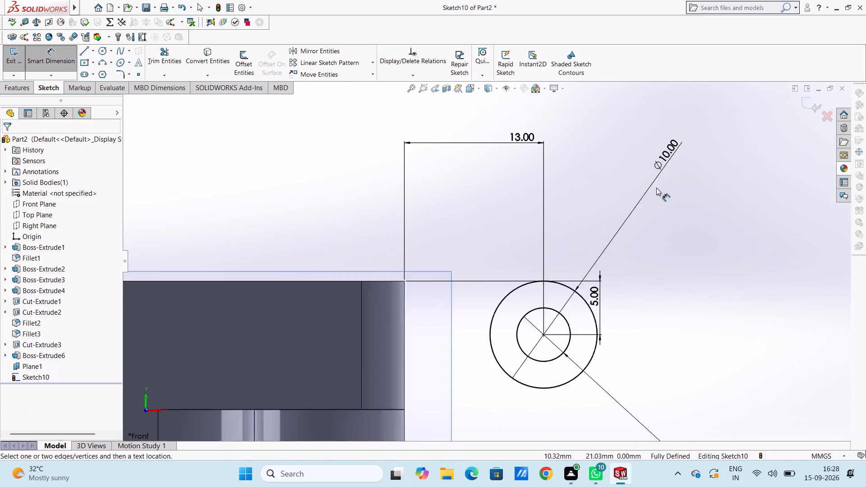
scroll(656, 188, up, 1)
scroll(383, 317, up, 2)
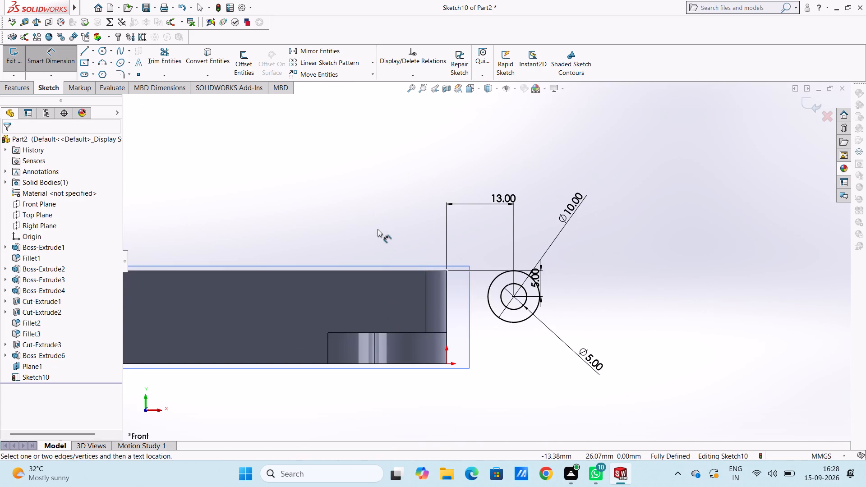
key(Escape)
key(Escape)
Sketch a 13 mm horizontal line from the housing's upper end corner to the top of the outer circle.
key(l)
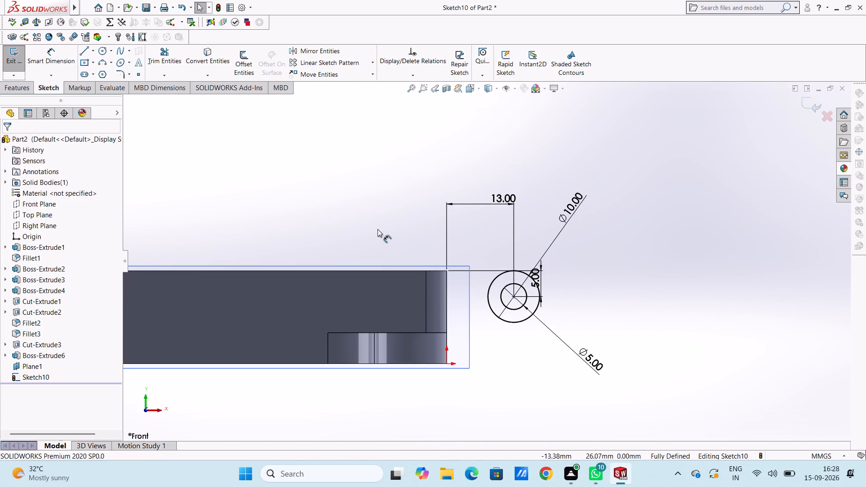
click(447, 271)
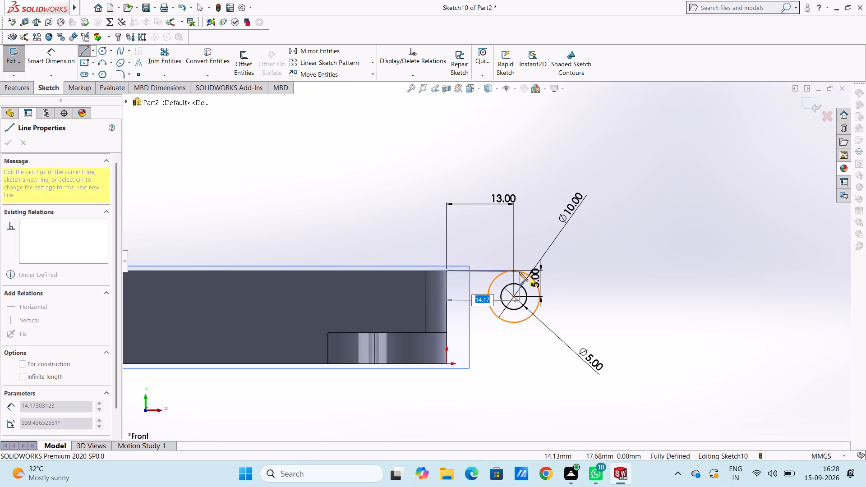
click(514, 270)
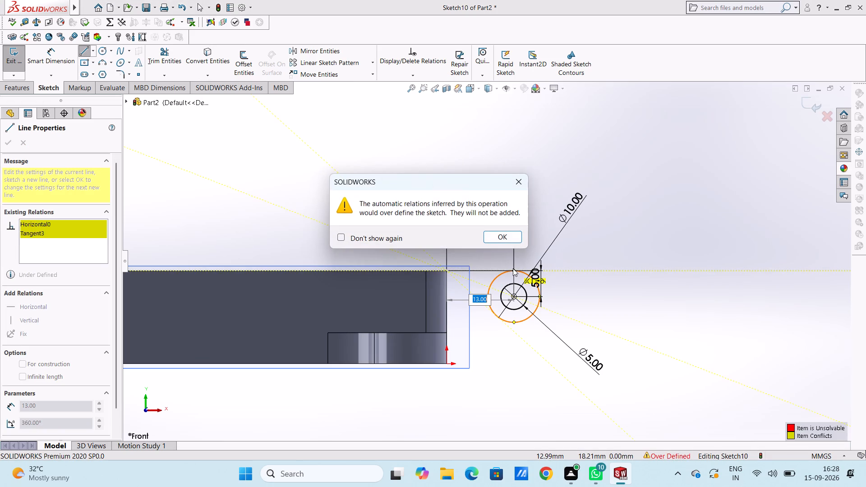
key(Escape)
key(Escape)
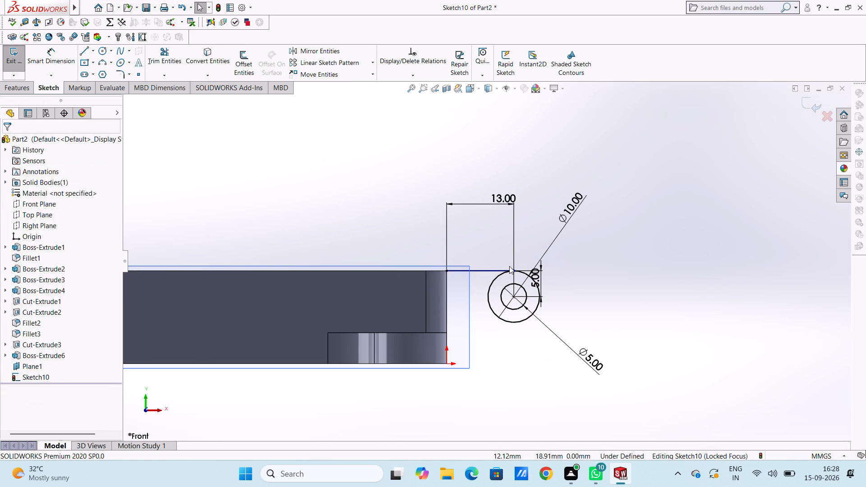
Sketch a slanted line about 18 mm long from the origin at the housing's lower corner to the underside of the outer circle.
scroll(509, 266, down, 2)
scroll(456, 301, down, 2)
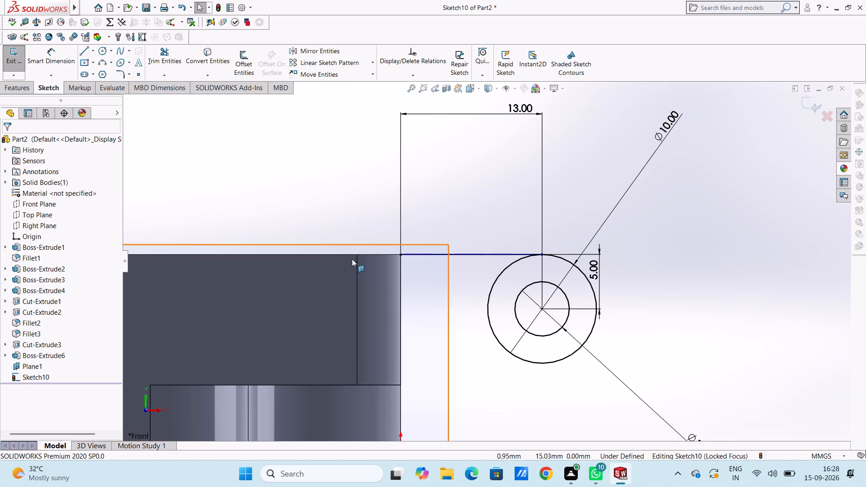
click(83, 51)
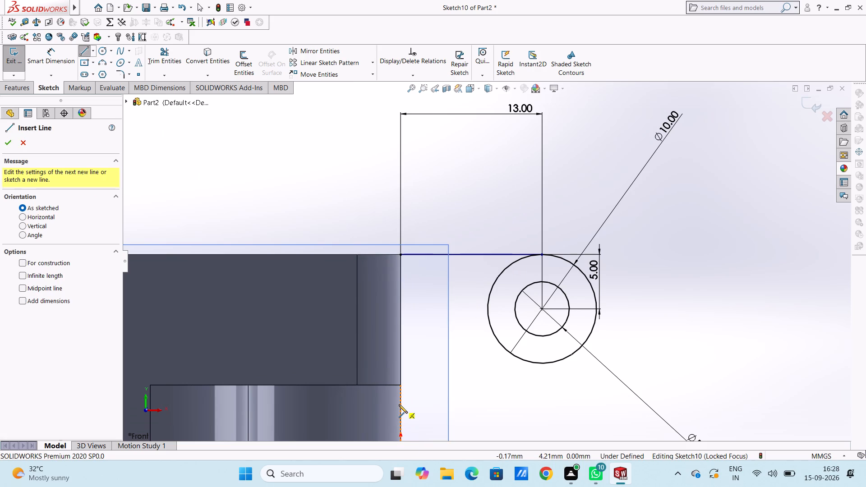
scroll(399, 404, down, 8)
scroll(399, 404, up, 4)
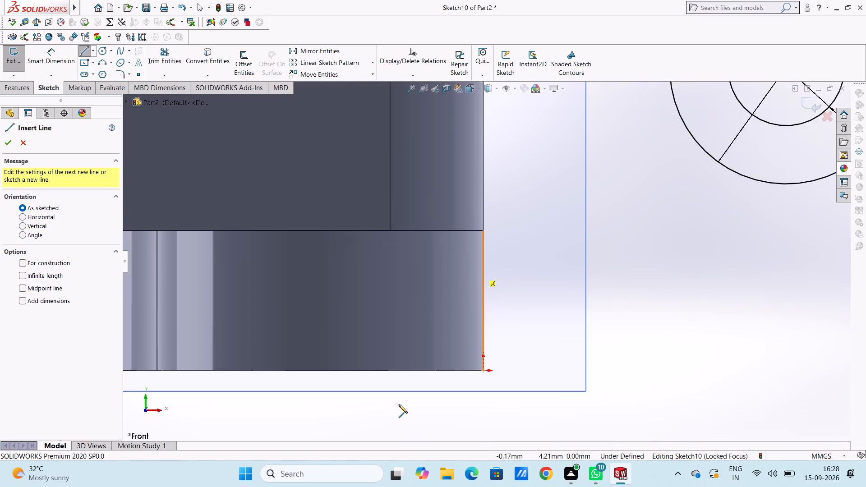
scroll(399, 404, up, 3)
click(484, 324)
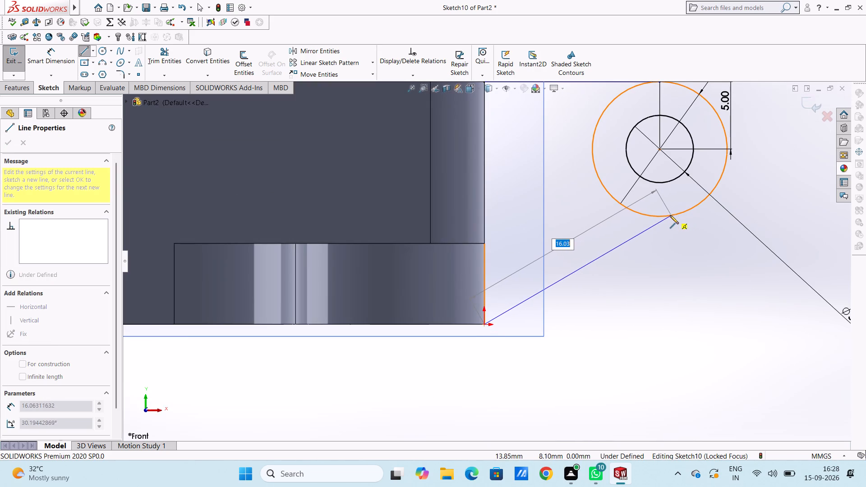
click(698, 205)
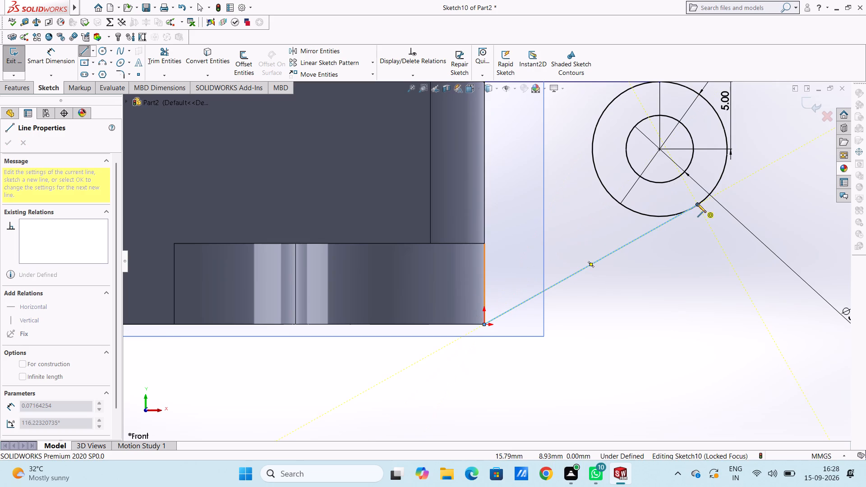
key(Escape)
key(Escape)
Close the profile with an 18 mm vertical line along the housing's end, from its upper corner to the origin.
scroll(696, 204, down, 1)
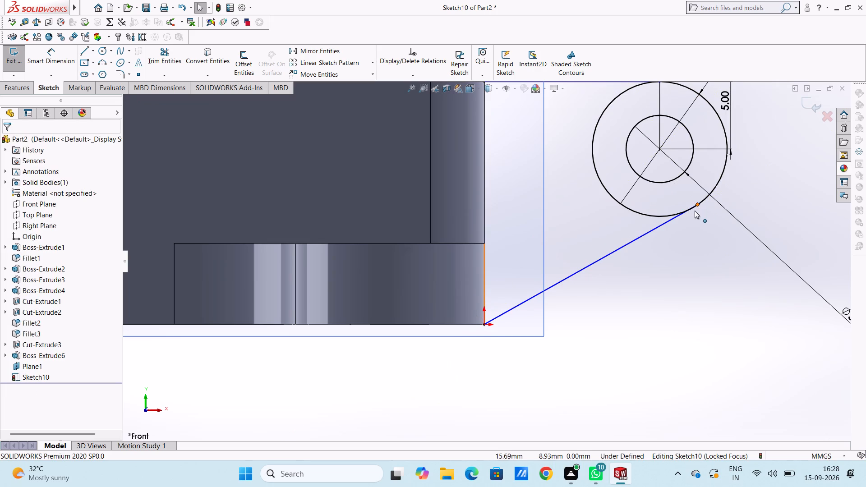
scroll(695, 211, down, 3)
scroll(693, 211, up, 7)
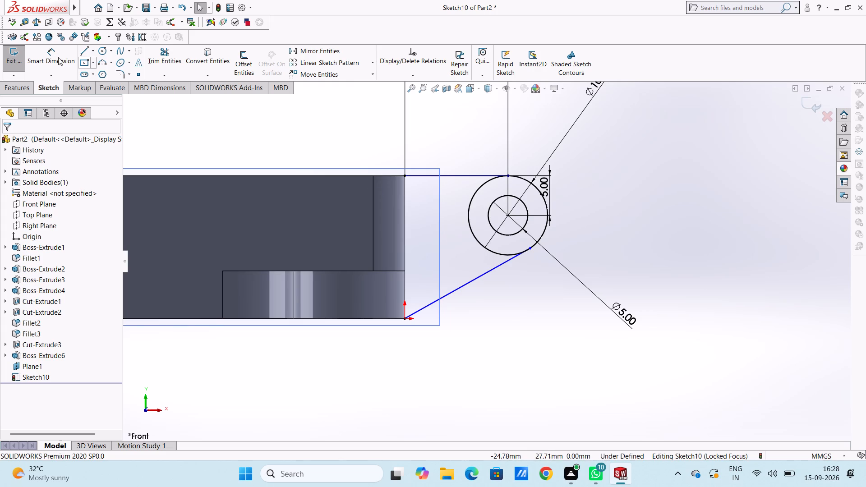
click(80, 55)
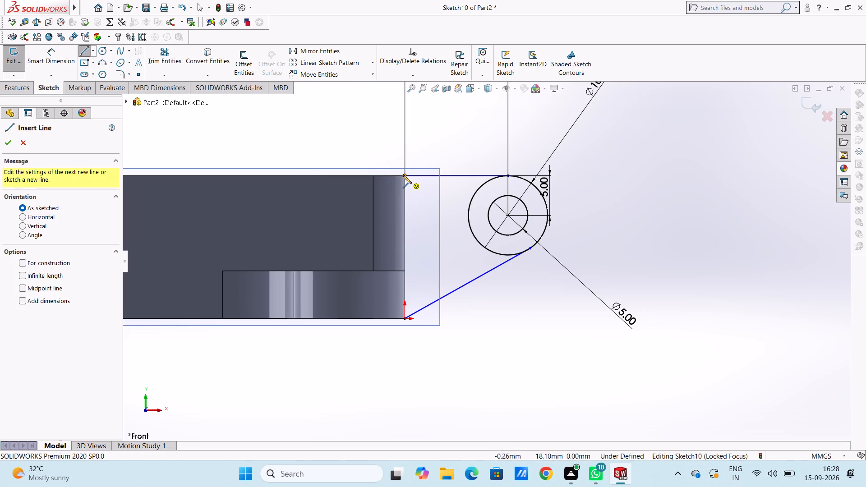
click(403, 175)
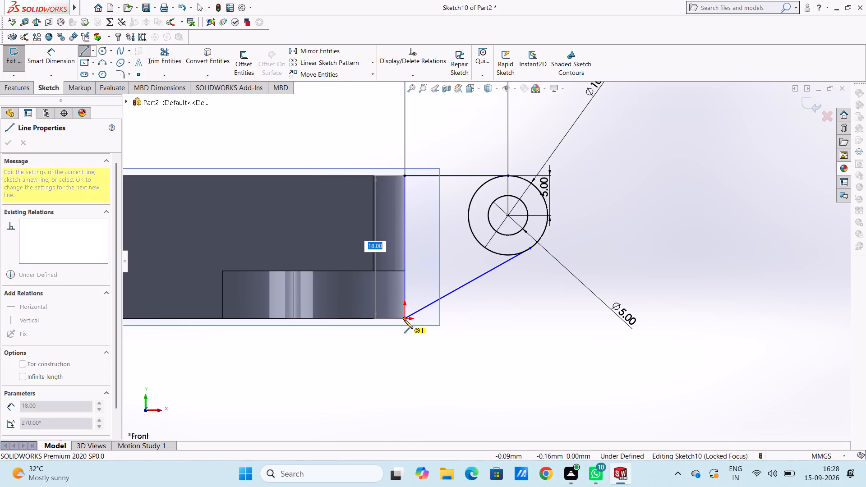
click(405, 320)
key(Escape)
key(Escape)
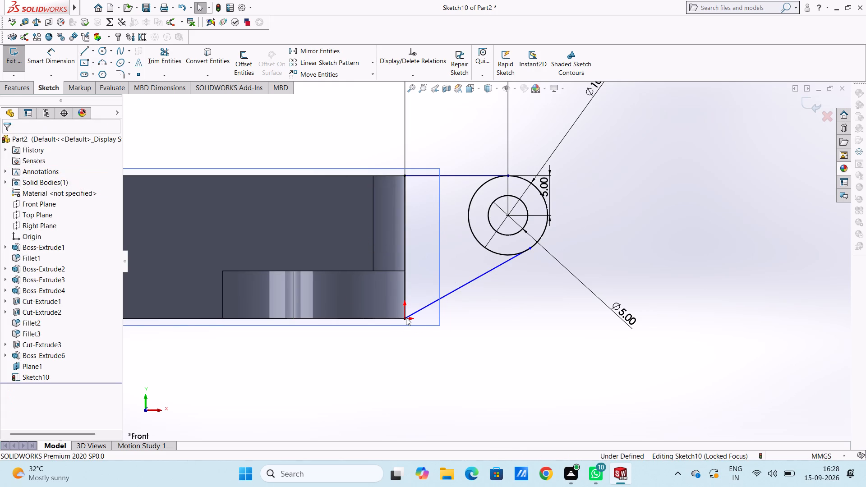
Add tangent relations between the outer circle and both the upper horizontal line and the lower slanted line.
click(467, 176)
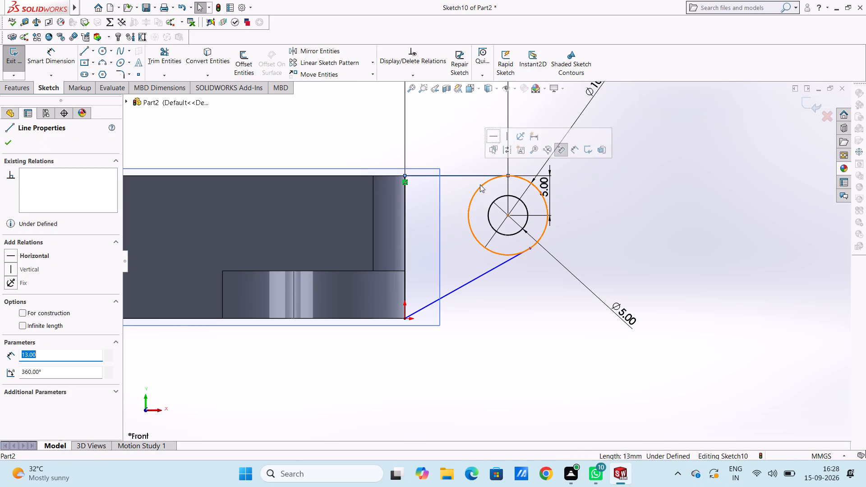
ctrl+click(484, 186)
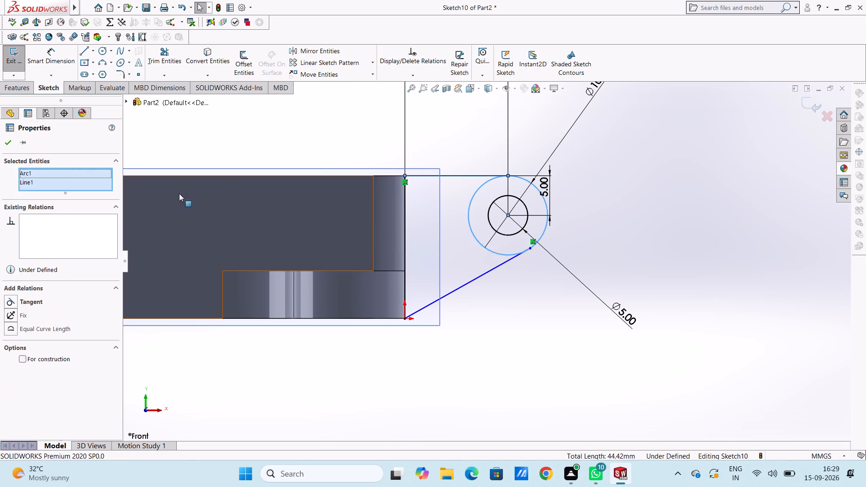
click(13, 302)
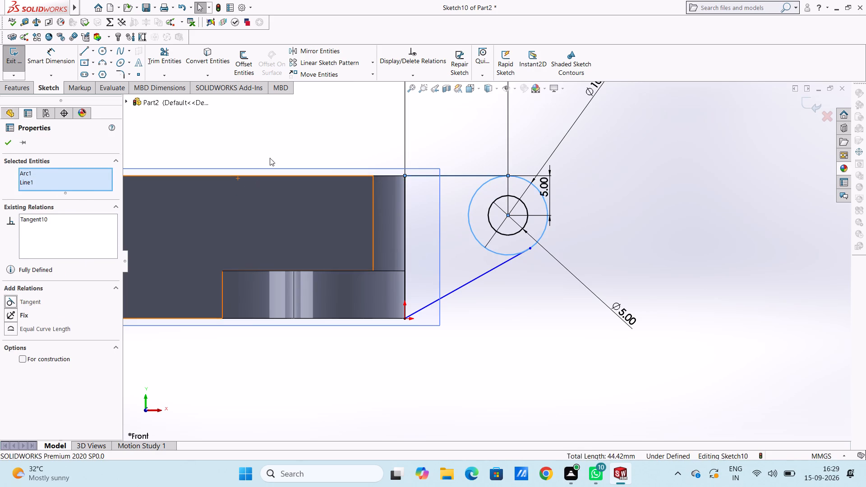
click(280, 145)
click(492, 252)
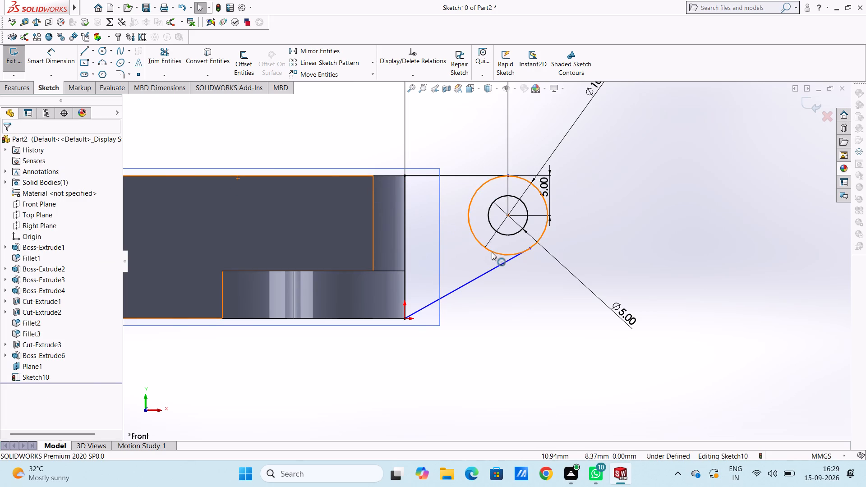
ctrl+click(495, 266)
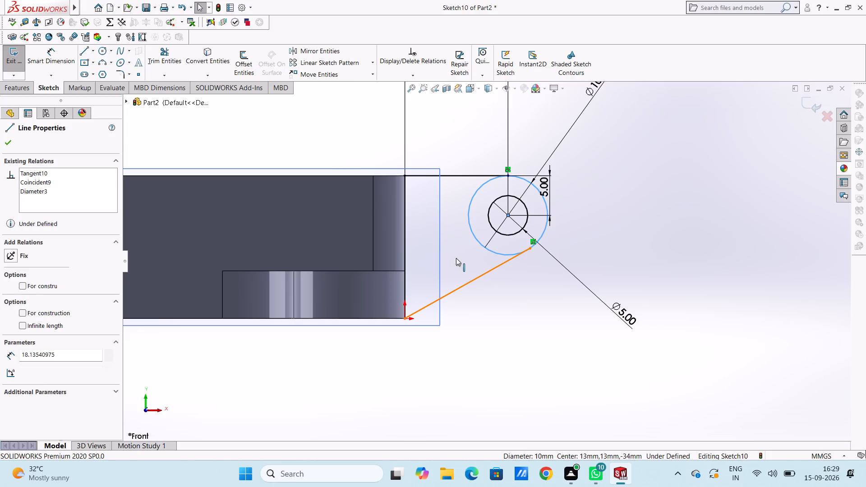
click(14, 300)
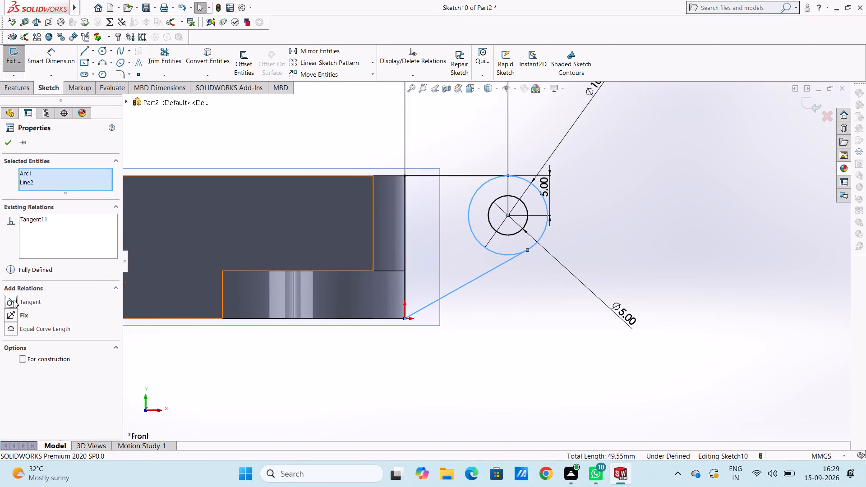
click(571, 358)
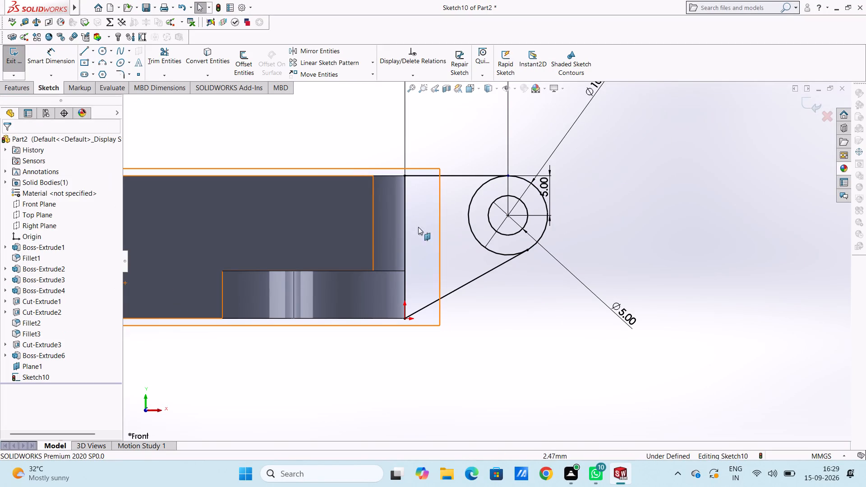
Trim away the inner arc of the outer circle between the horizontal and slanted tangent lines, leaving the lug's rounded end.
click(164, 58)
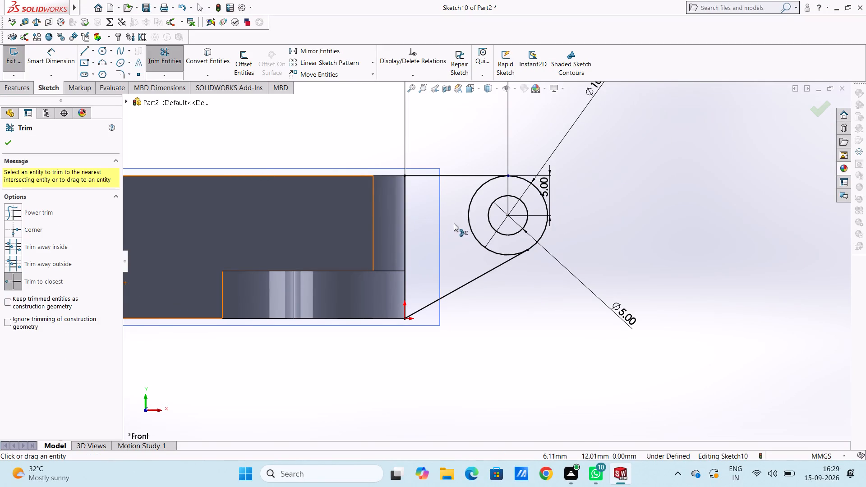
click(470, 224)
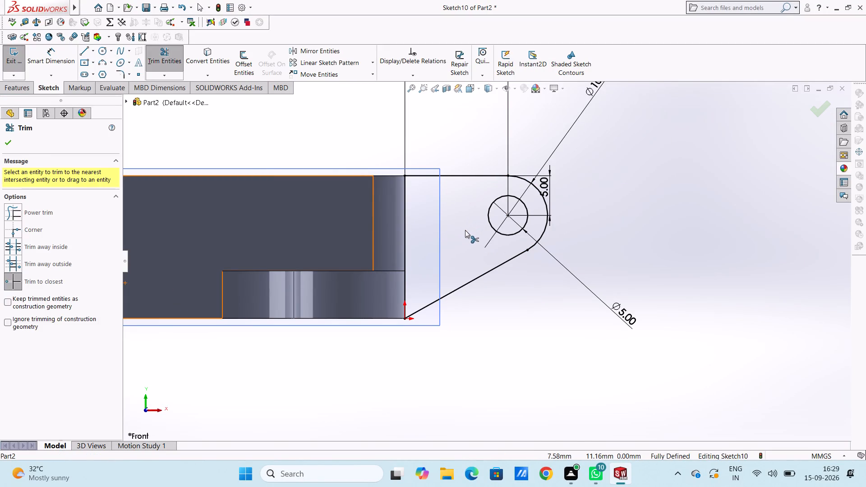
key(Escape)
key(Escape)
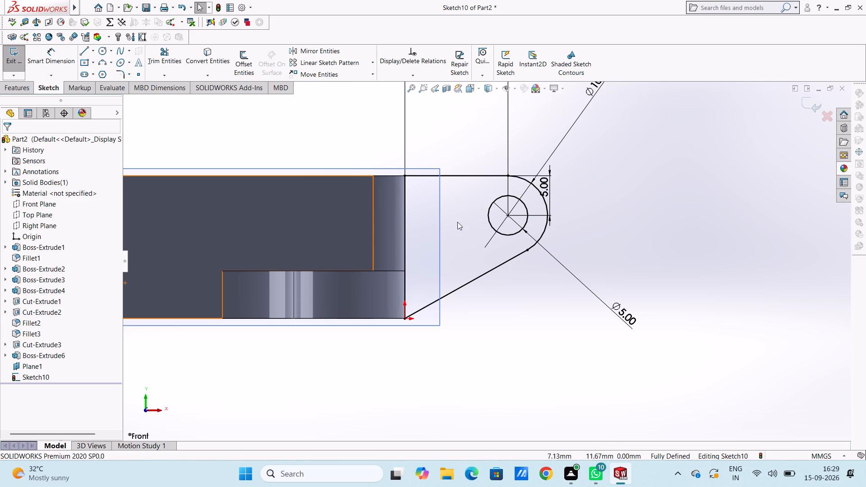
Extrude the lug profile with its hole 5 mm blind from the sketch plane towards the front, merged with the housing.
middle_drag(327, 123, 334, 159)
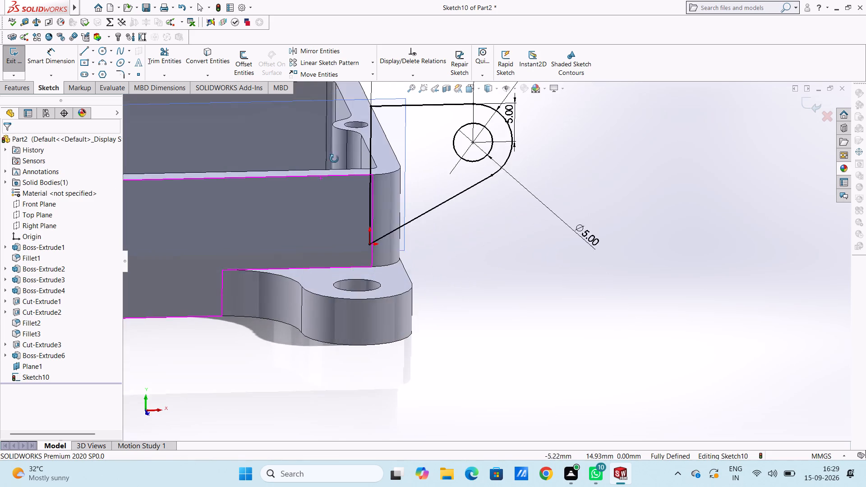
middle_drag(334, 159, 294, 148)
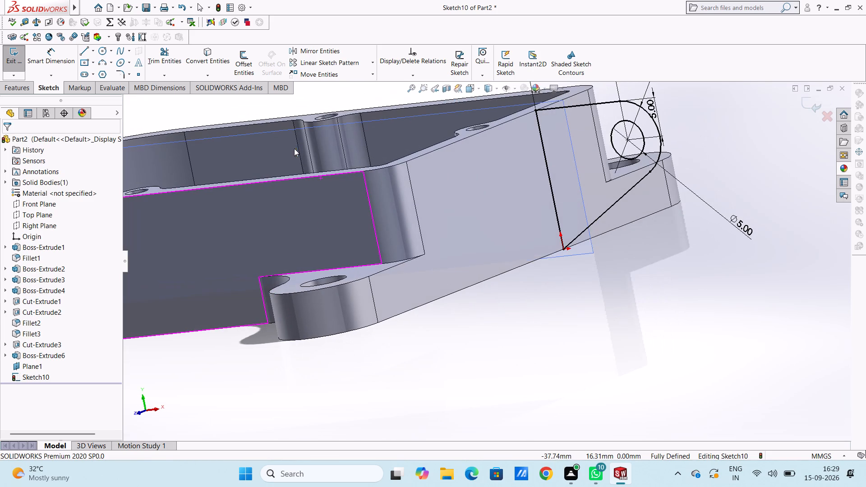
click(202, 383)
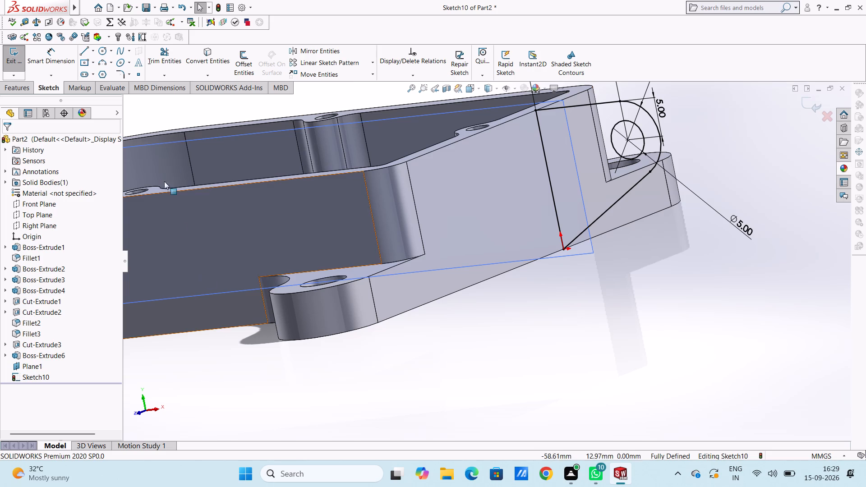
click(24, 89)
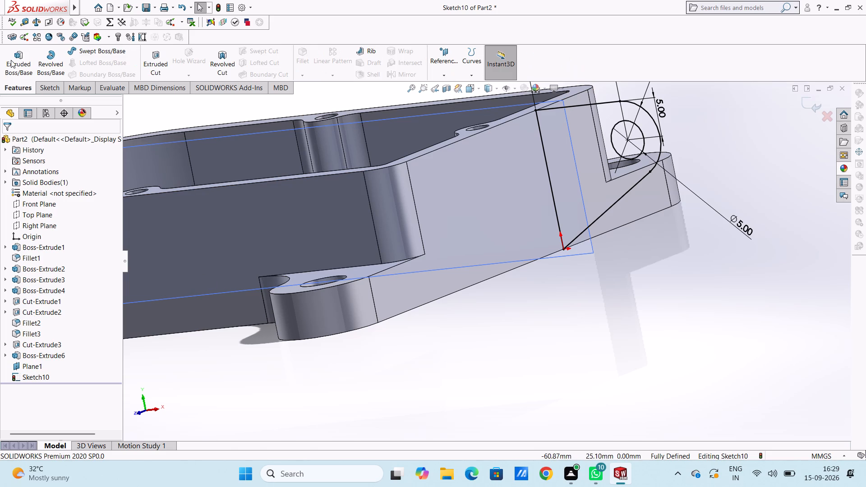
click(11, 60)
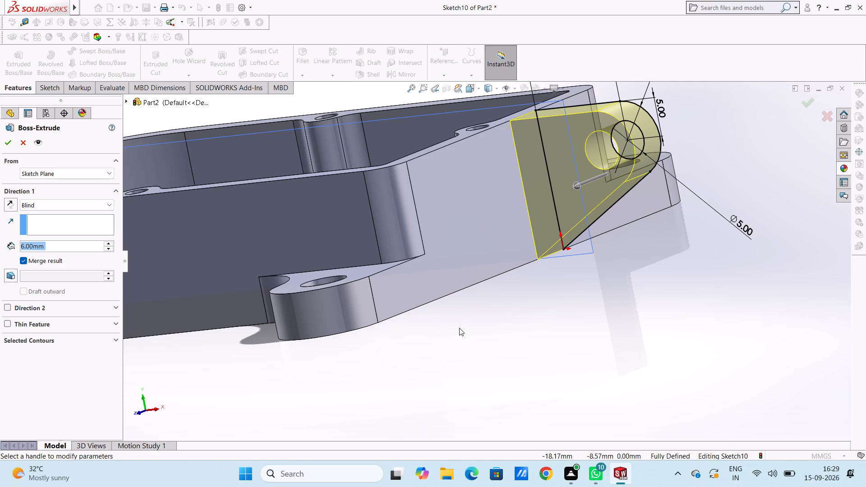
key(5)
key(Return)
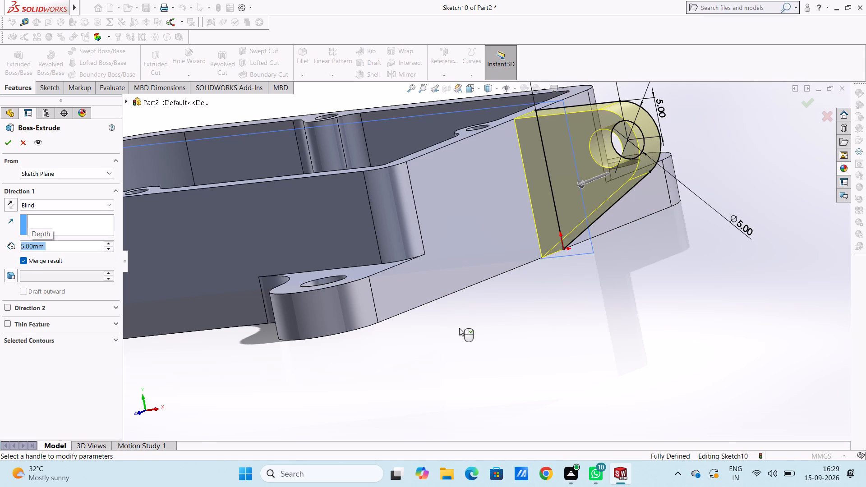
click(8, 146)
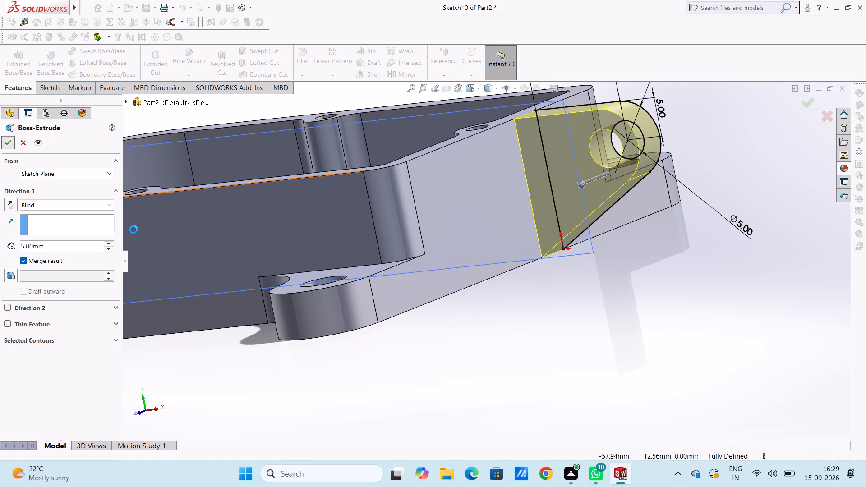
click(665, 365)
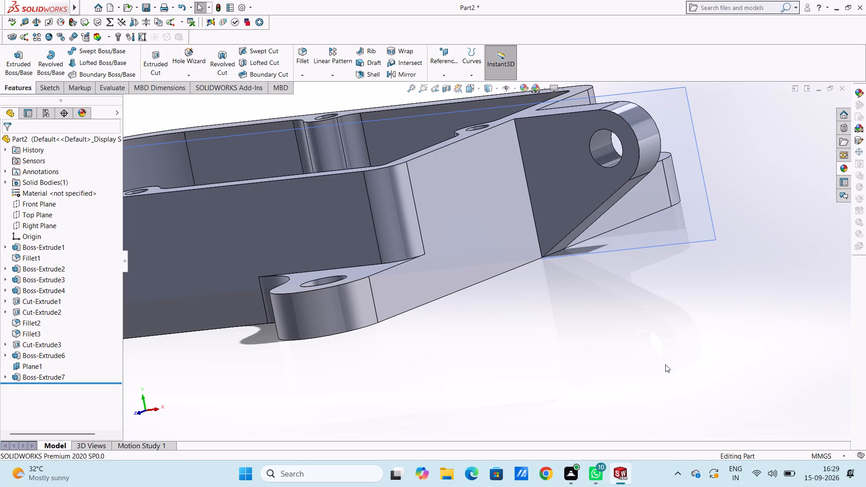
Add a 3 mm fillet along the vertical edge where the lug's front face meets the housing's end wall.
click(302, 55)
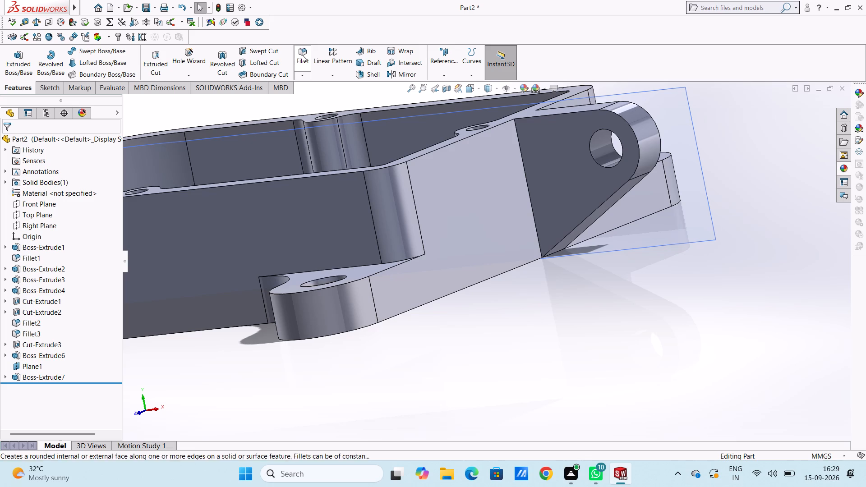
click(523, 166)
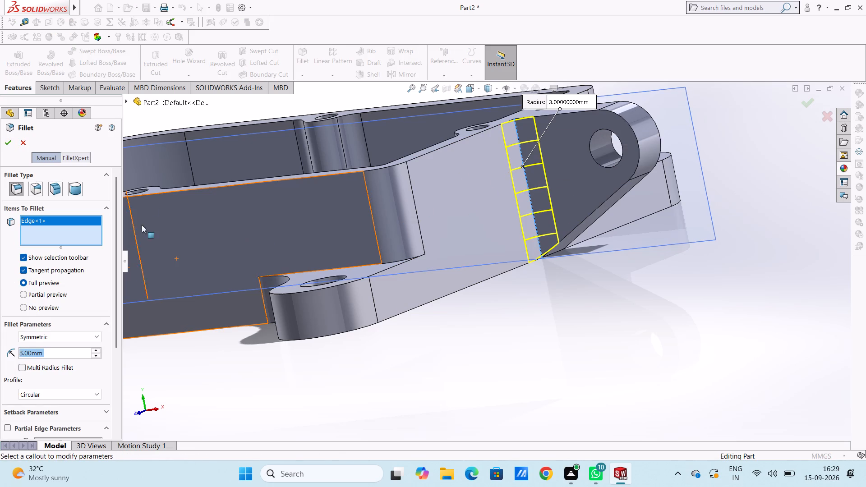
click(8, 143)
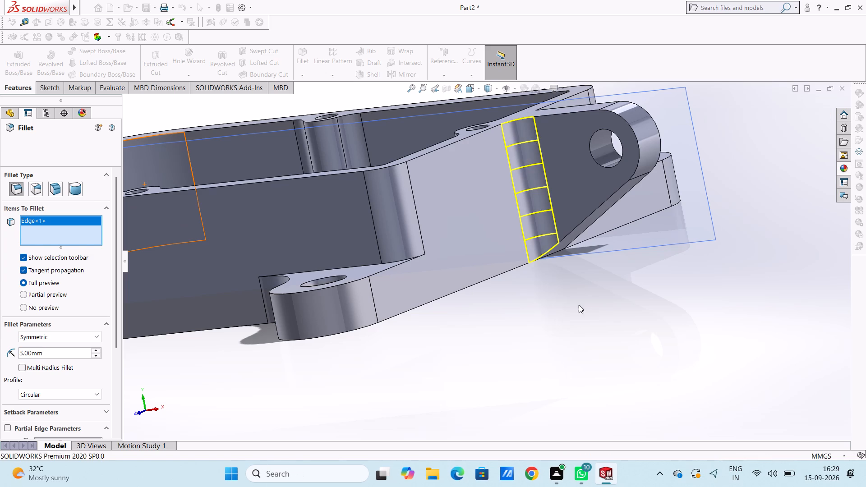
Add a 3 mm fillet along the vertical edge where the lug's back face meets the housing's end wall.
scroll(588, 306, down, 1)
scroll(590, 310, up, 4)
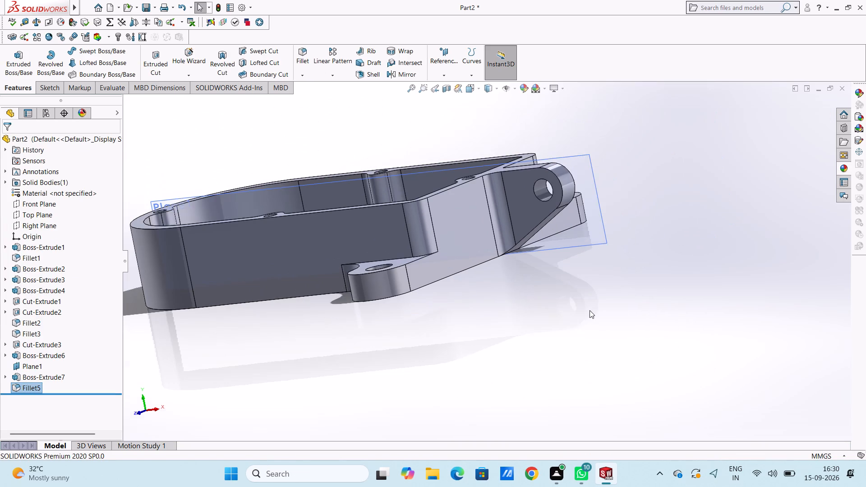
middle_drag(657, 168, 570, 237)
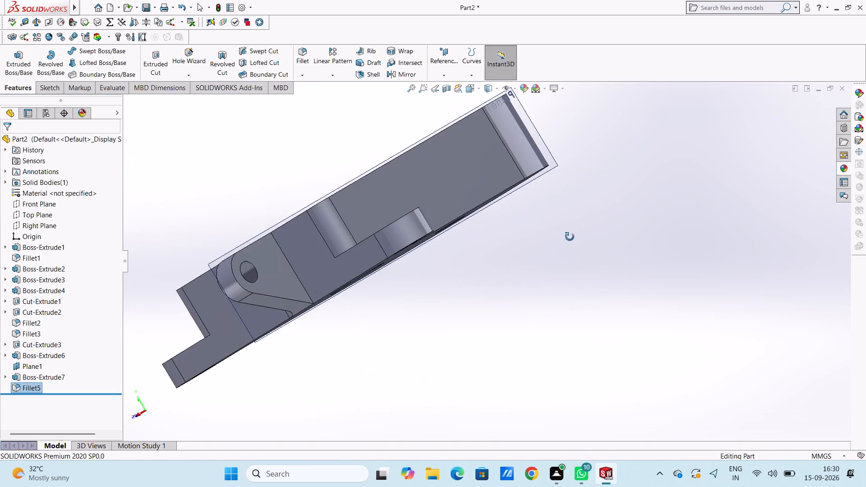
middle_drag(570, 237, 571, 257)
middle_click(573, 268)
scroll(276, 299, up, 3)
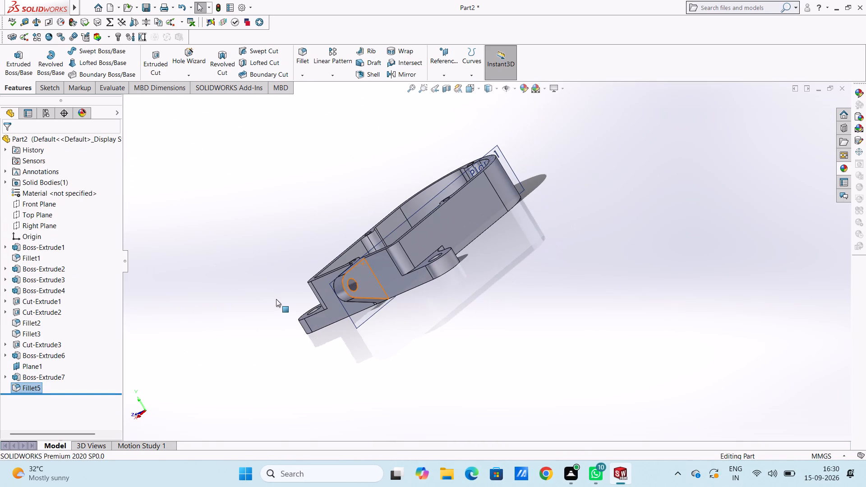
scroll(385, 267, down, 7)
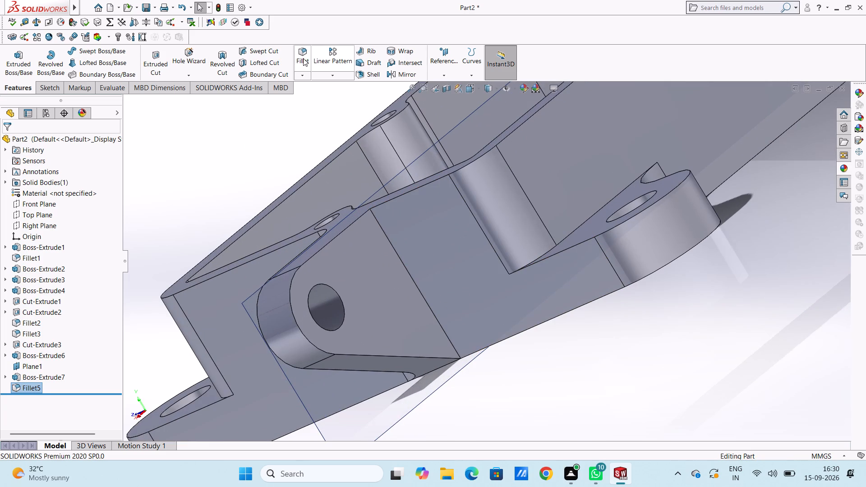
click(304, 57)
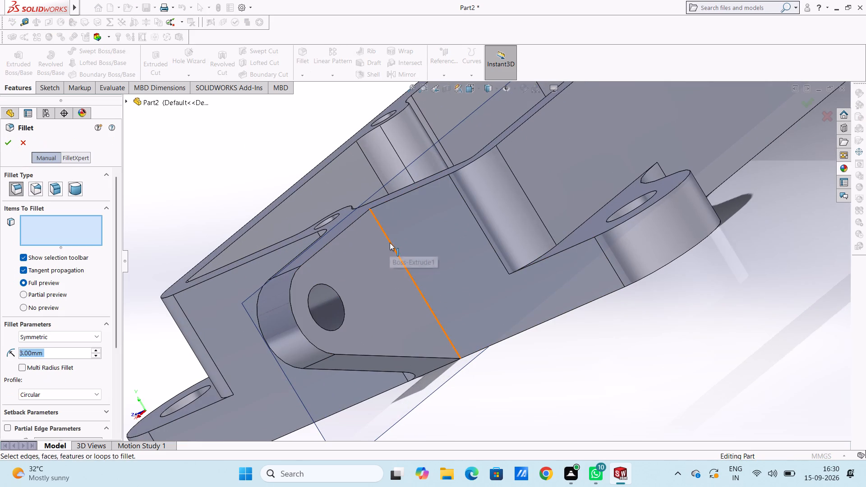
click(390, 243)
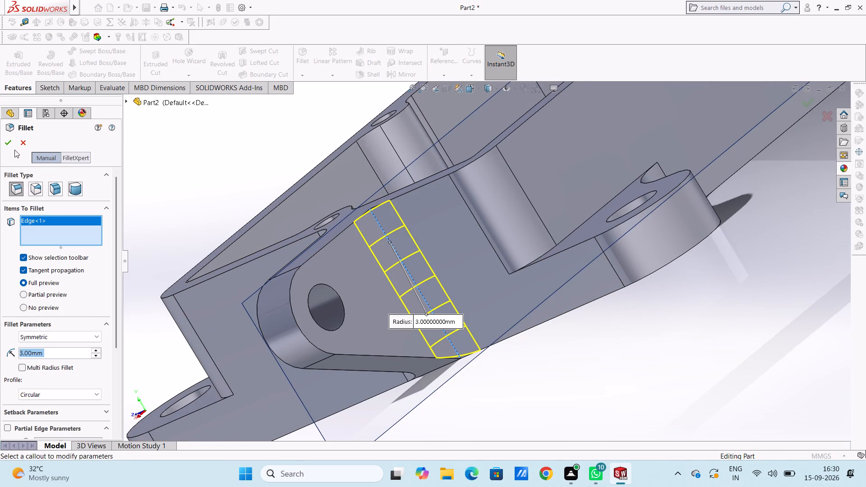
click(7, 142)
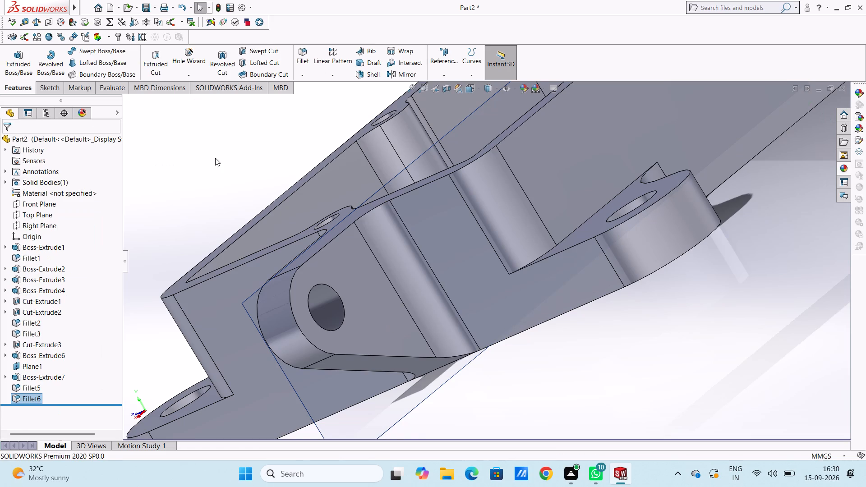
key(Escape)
View the part from the top and hide Plane1.
key(ctrl+5)
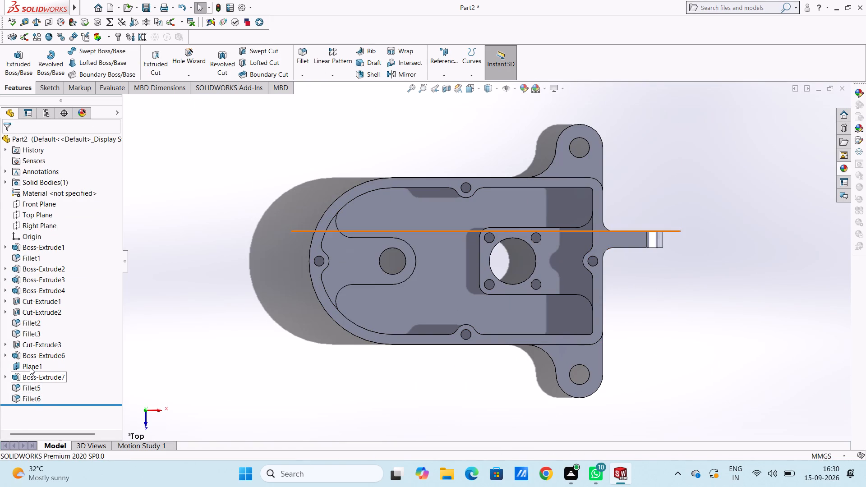
click(30, 367)
click(52, 354)
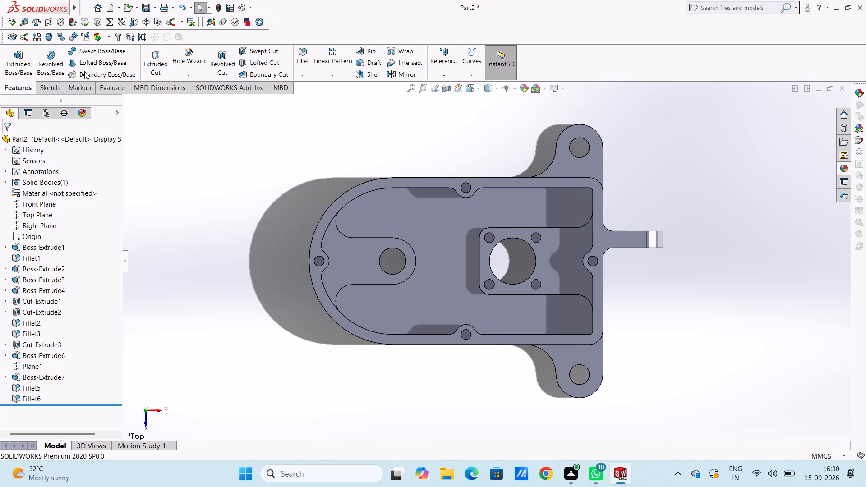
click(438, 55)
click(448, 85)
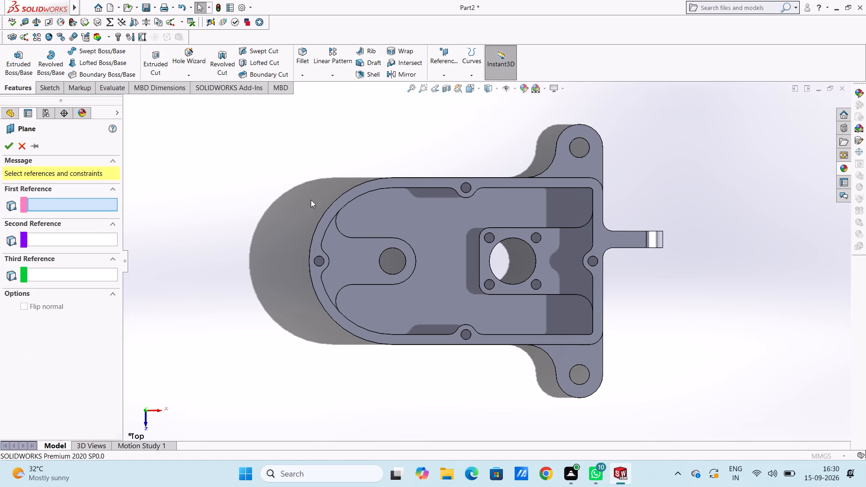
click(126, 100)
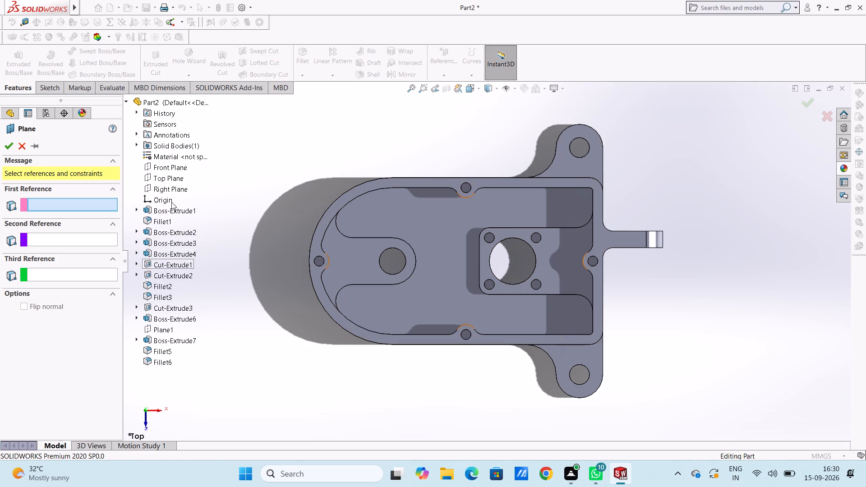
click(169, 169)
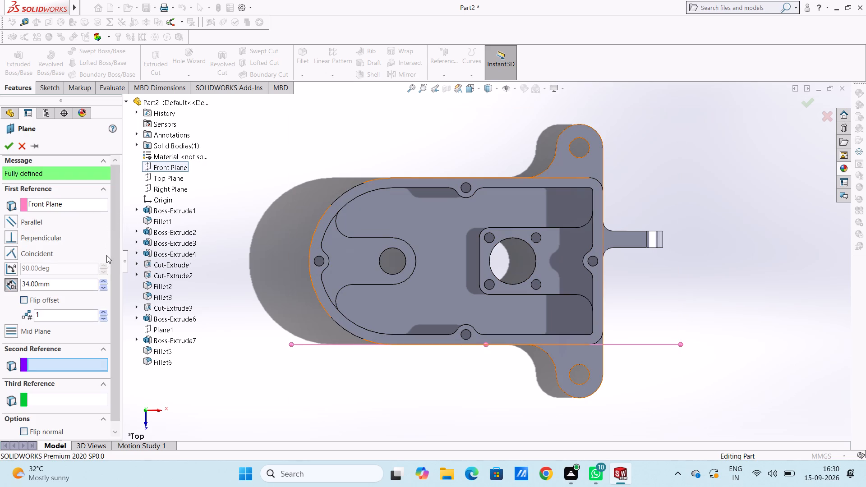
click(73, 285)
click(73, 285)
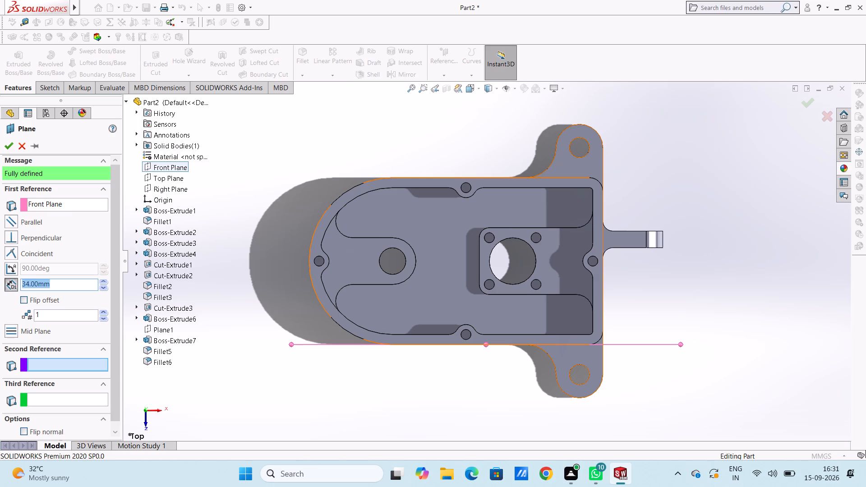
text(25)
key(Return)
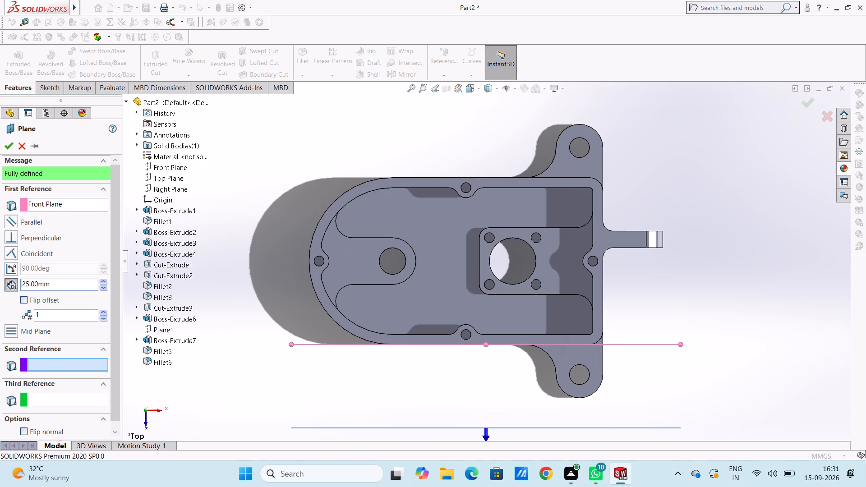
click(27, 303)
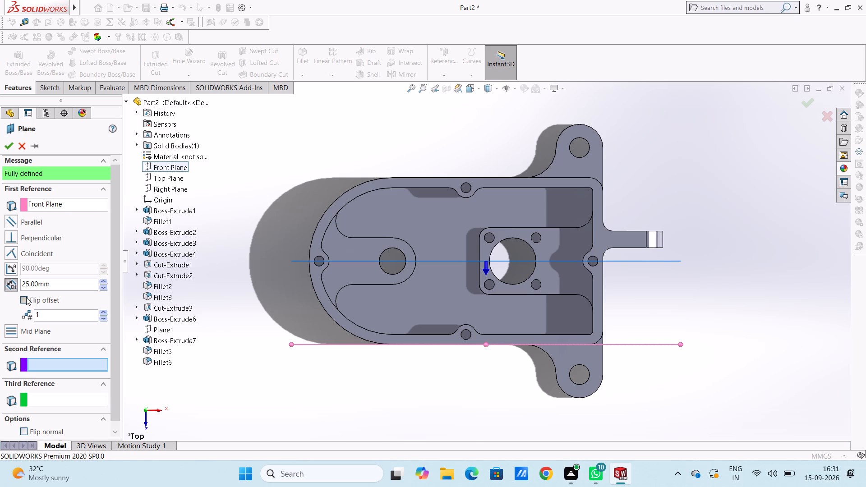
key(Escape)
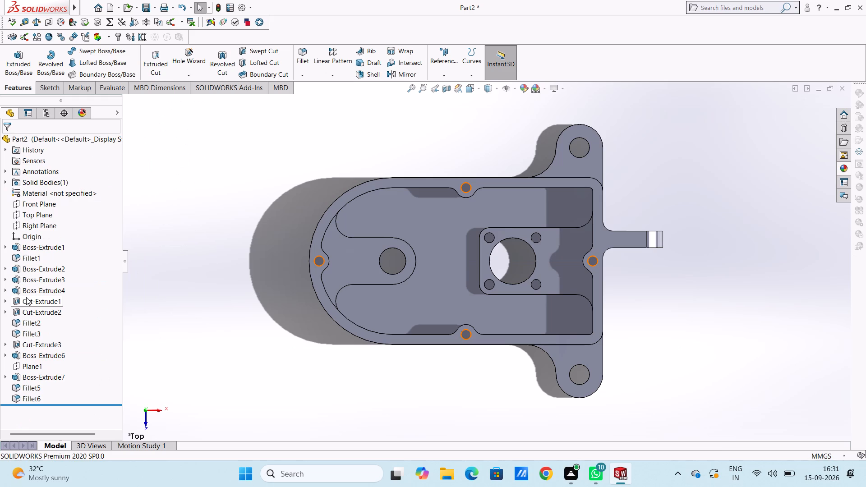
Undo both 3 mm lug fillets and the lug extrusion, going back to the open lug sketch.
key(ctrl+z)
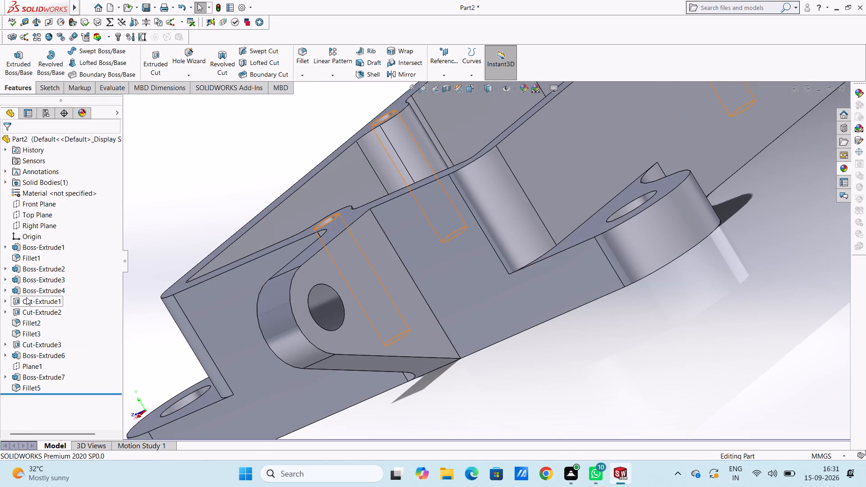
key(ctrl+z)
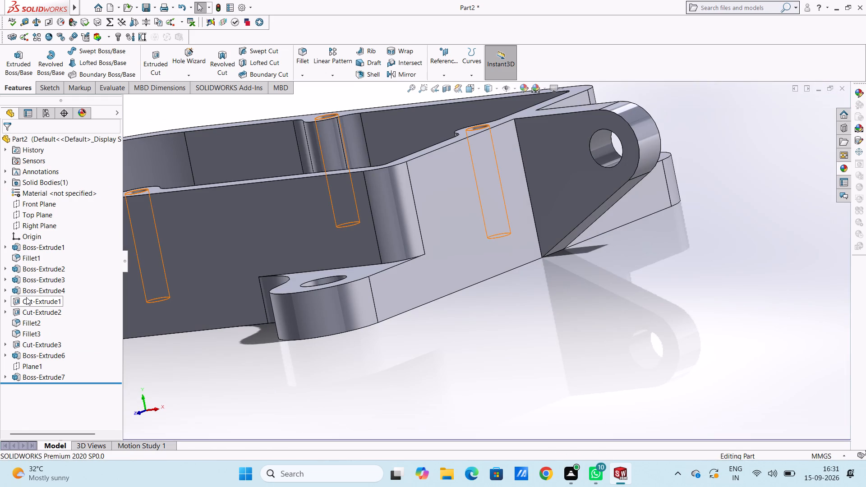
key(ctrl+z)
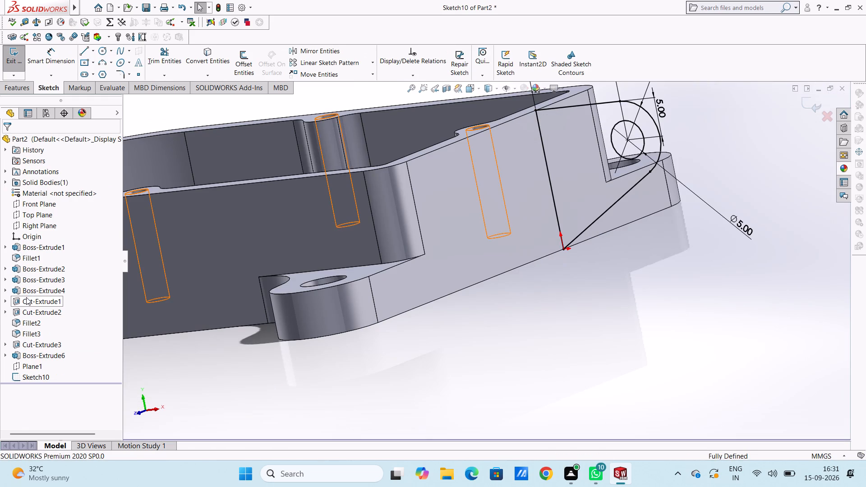
Extrude the end lug sketch 5 mm in the reversed direction, merged with the housing.
click(20, 87)
click(21, 56)
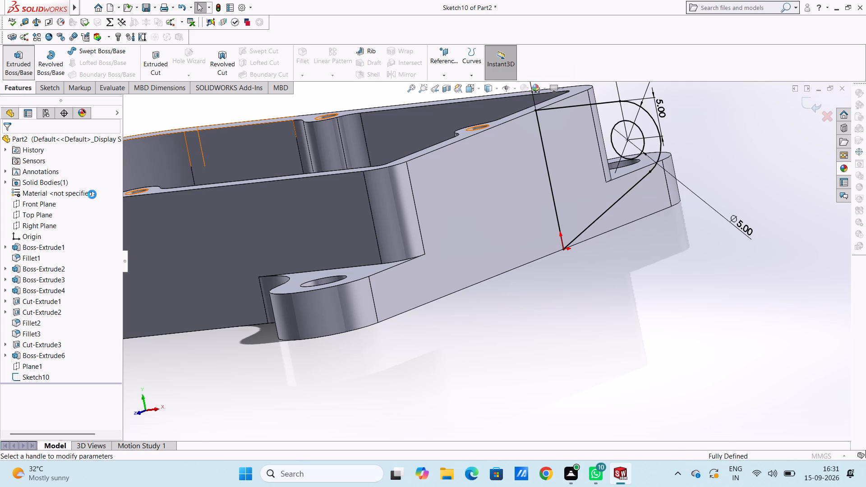
click(10, 206)
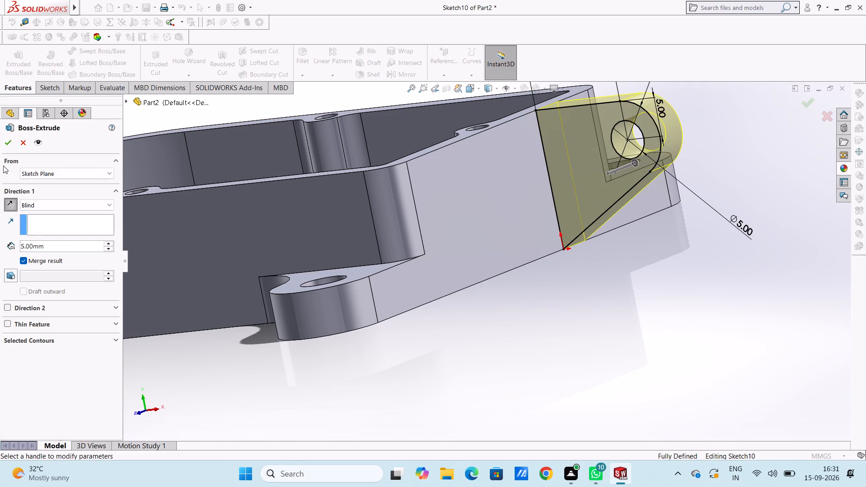
click(9, 142)
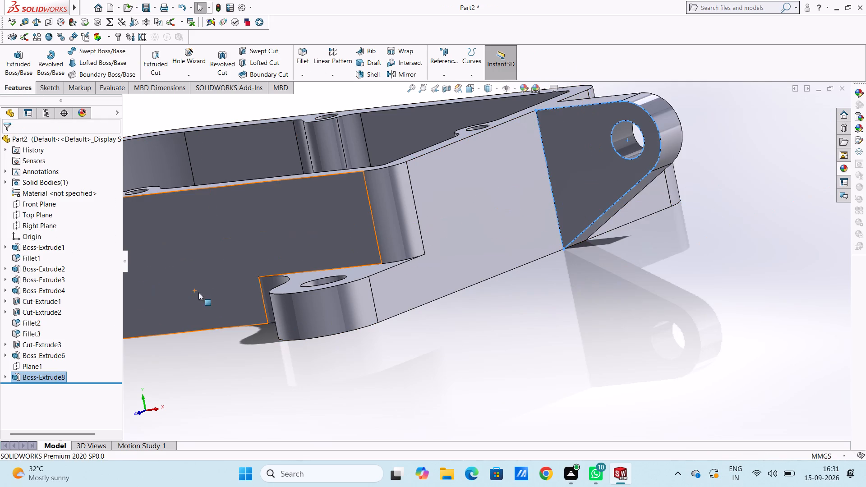
click(218, 371)
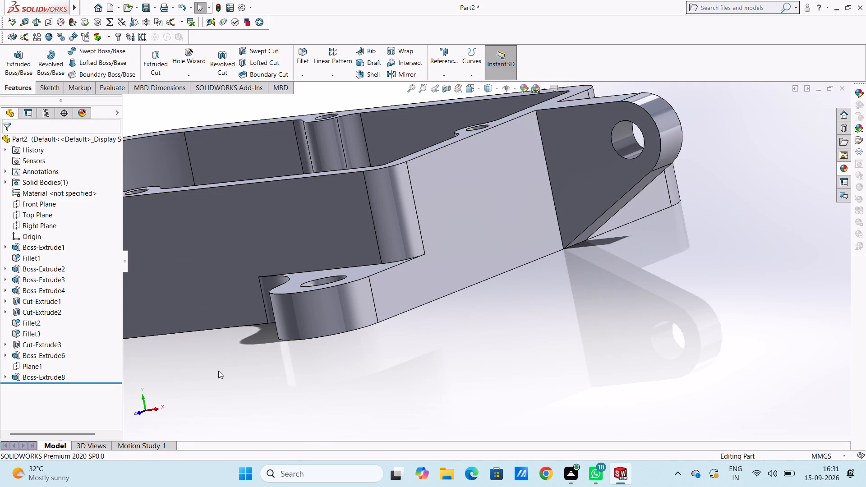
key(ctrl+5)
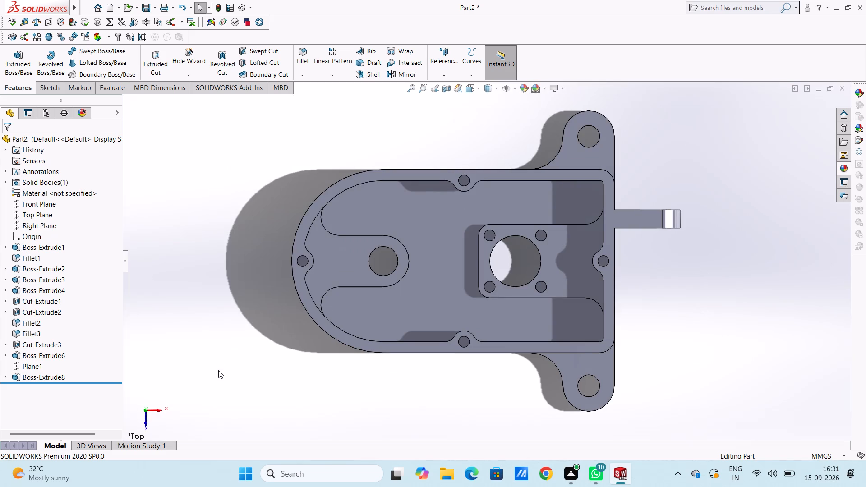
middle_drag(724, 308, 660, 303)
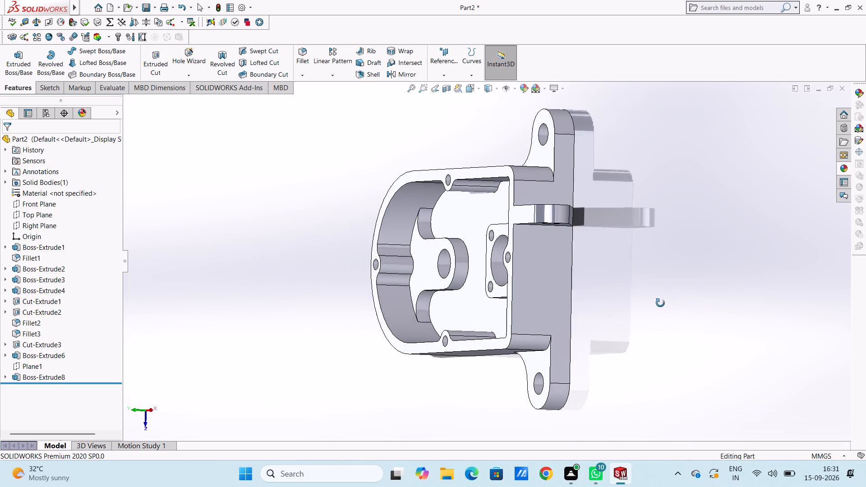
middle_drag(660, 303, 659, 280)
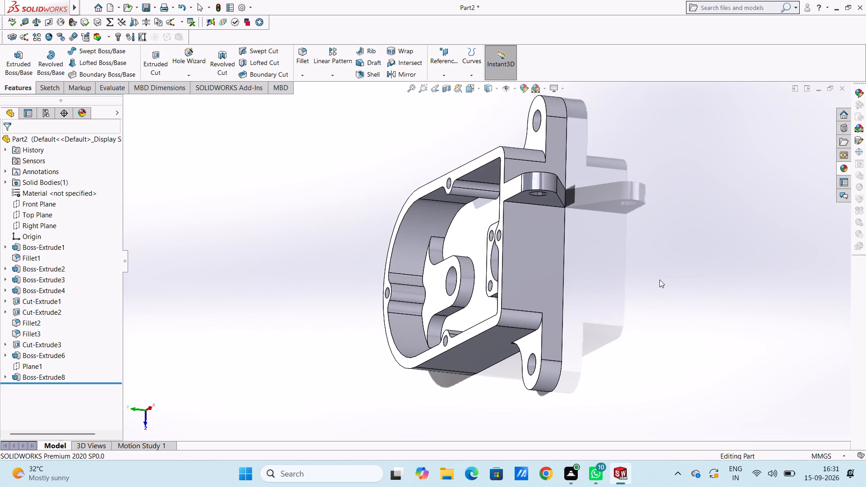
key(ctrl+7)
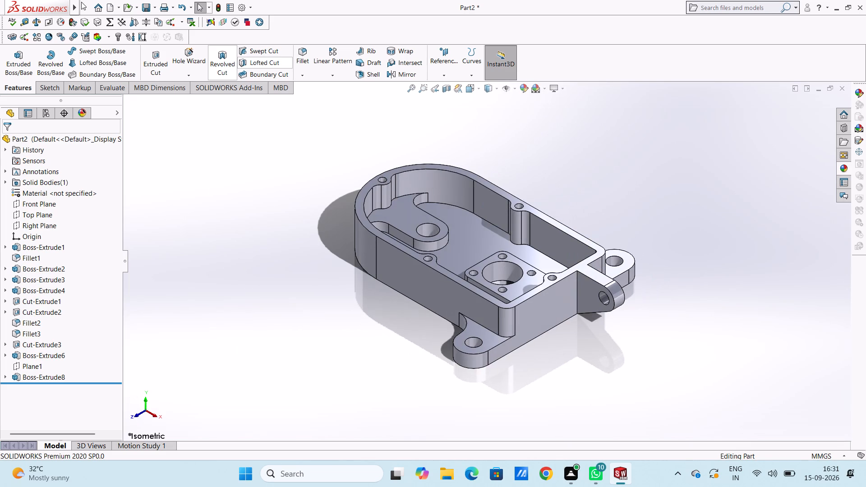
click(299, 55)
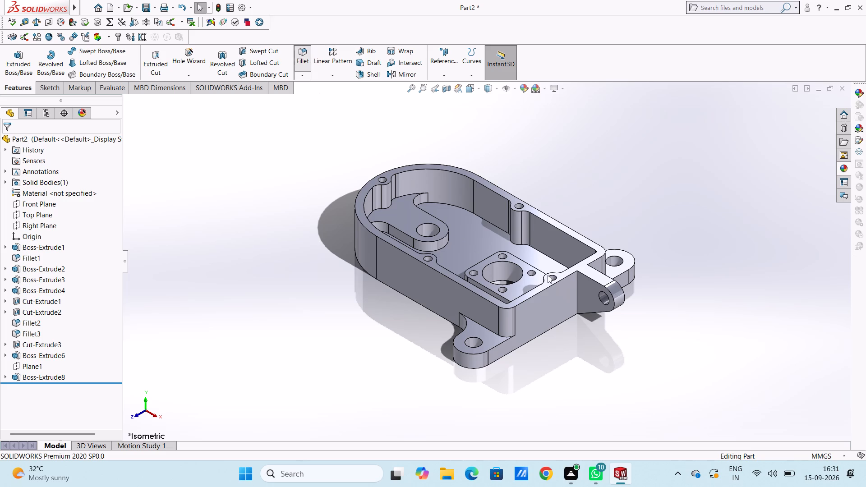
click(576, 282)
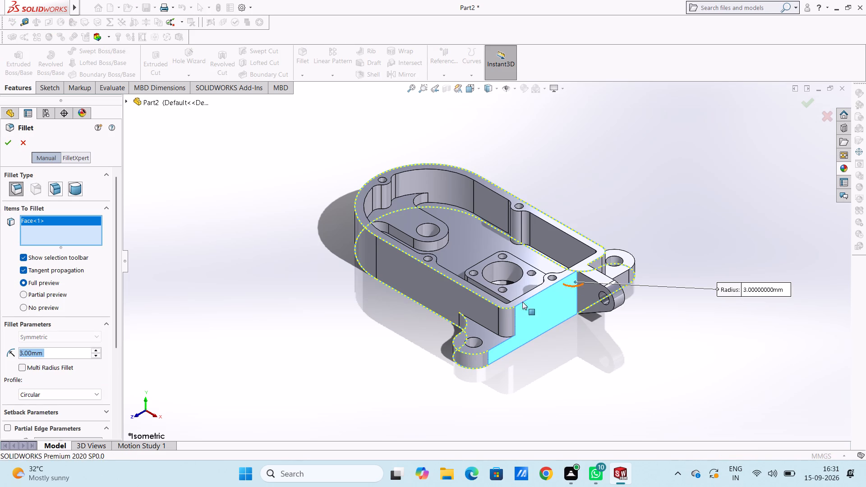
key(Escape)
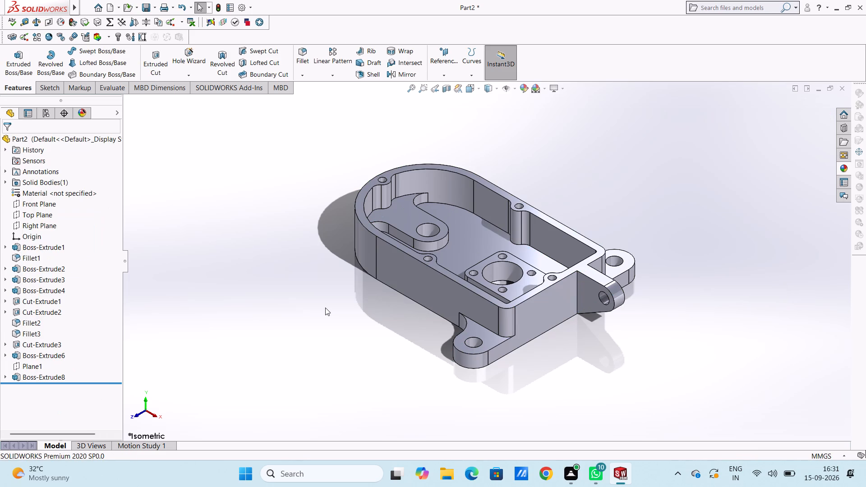
Add 3 mm fillets along both vertical edges where the lug's two side faces meet the housing's end wall.
click(296, 54)
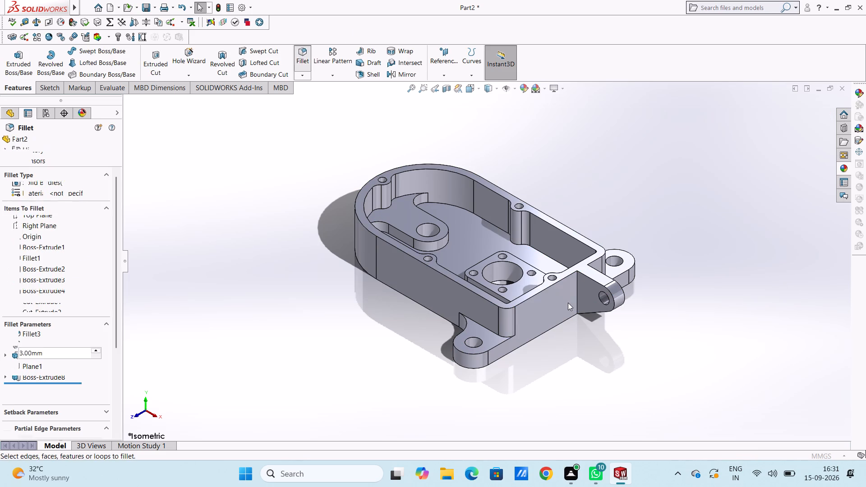
scroll(568, 303, down, 3)
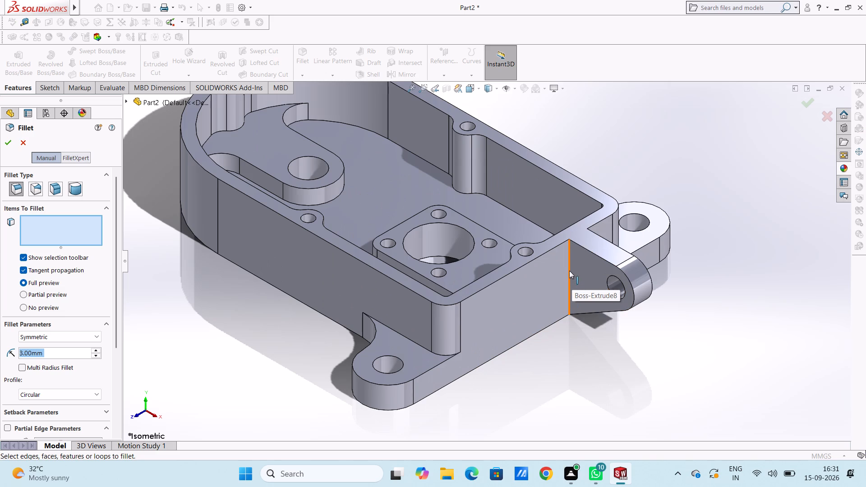
click(569, 271)
middle_drag(694, 300, 694, 300)
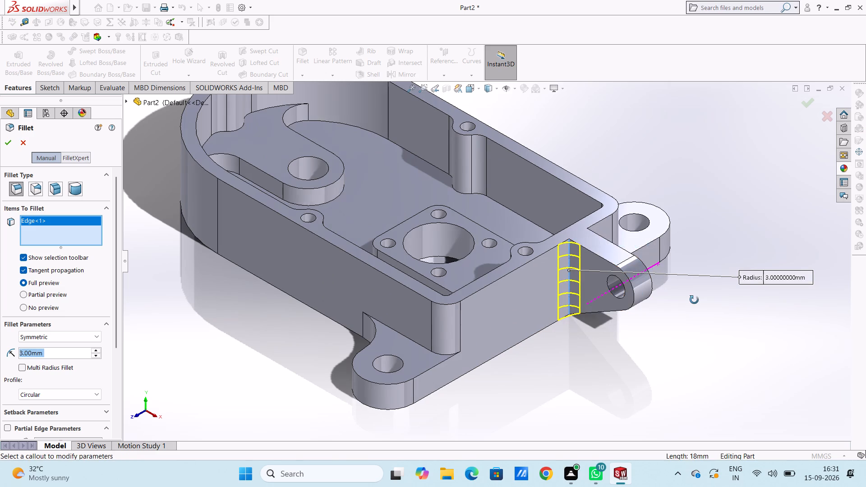
middle_drag(694, 300, 604, 362)
scroll(574, 225, down, 3)
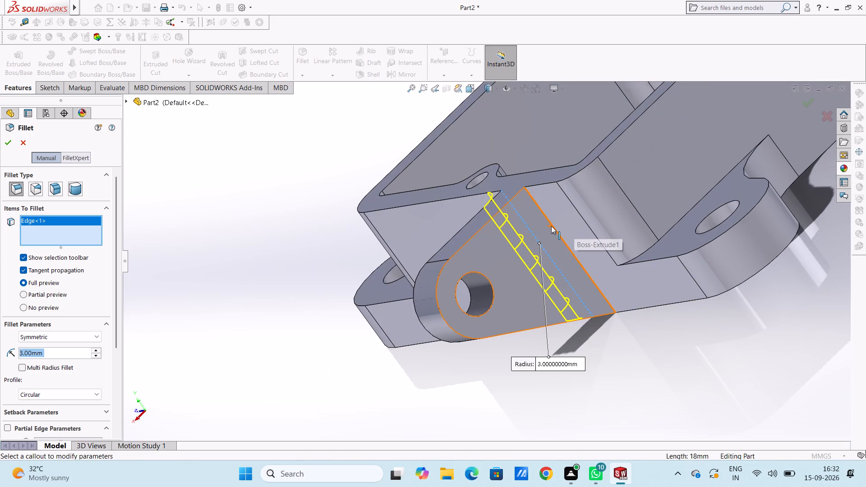
click(551, 226)
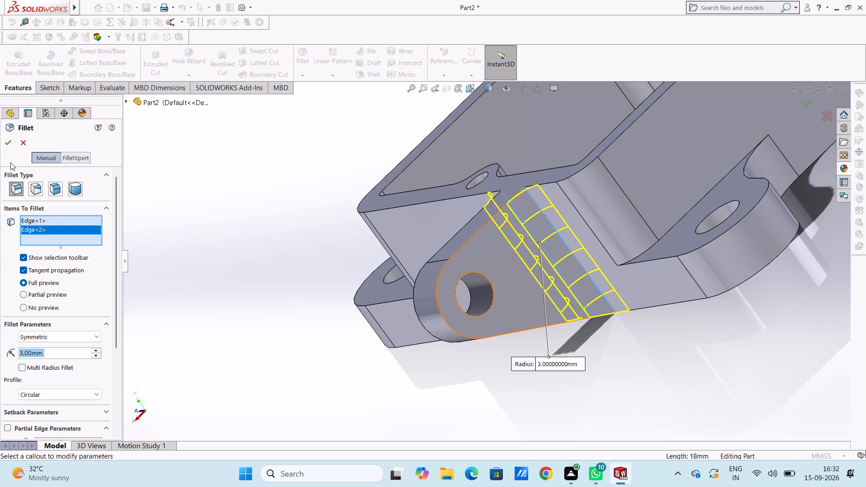
click(9, 143)
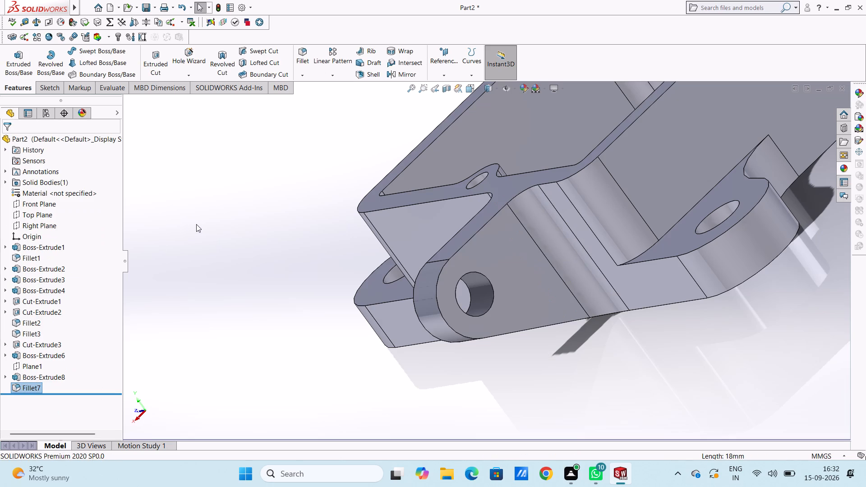
Create a reference plane parallel to the Front Plane at a 16 mm offset, with the offset direction flipped.
key(ctrl+5)
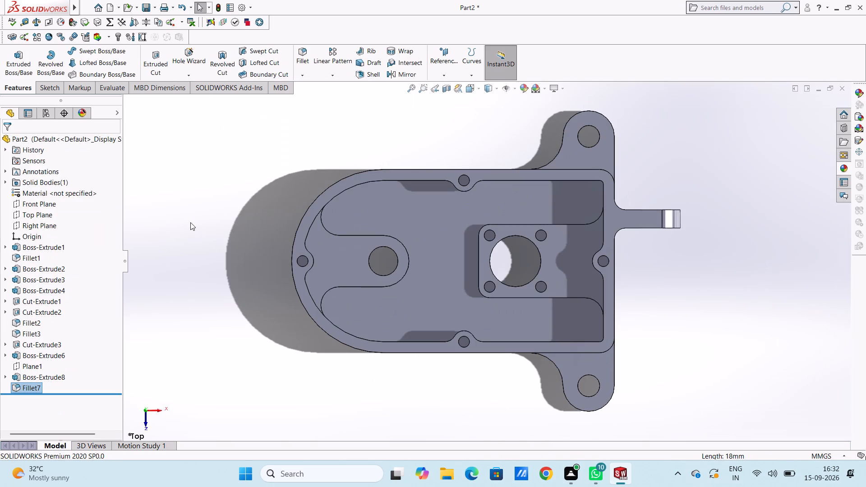
click(442, 57)
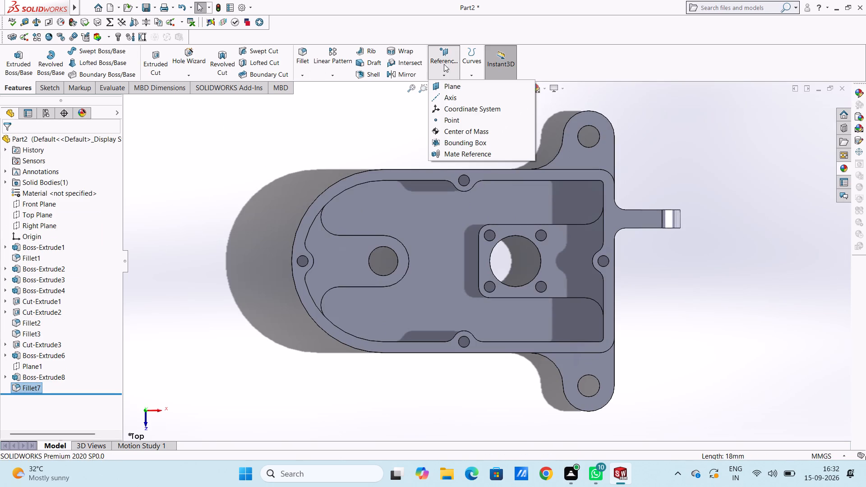
click(453, 85)
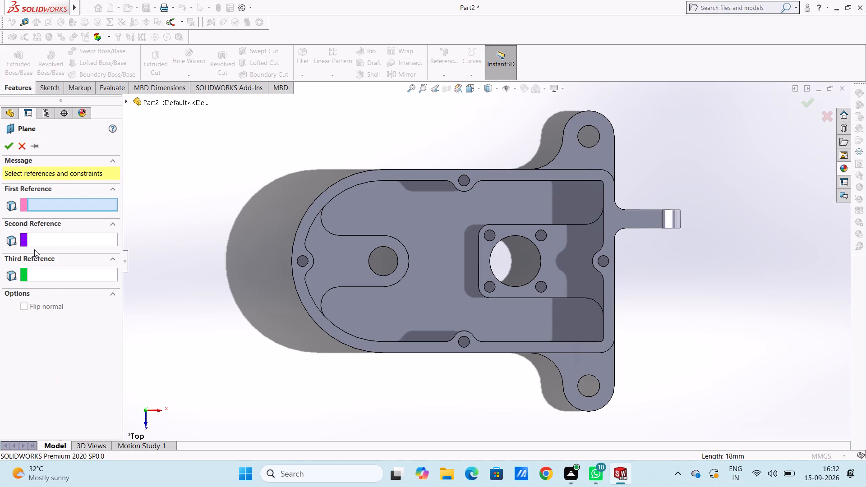
click(139, 101)
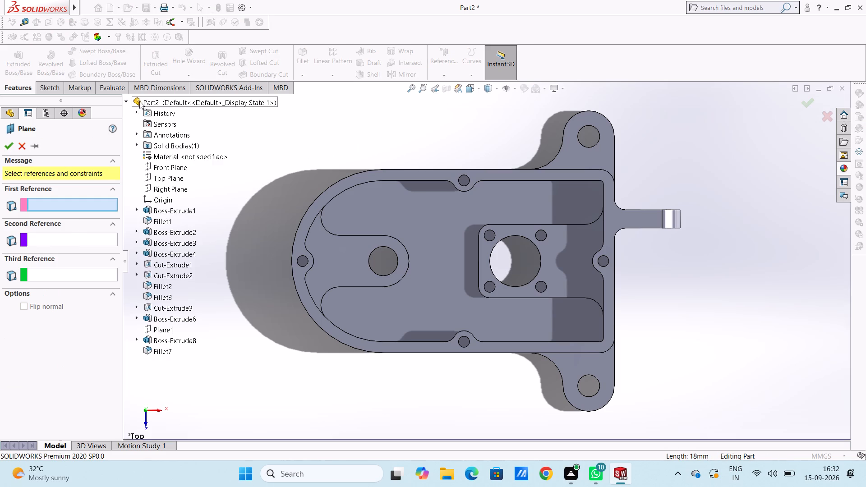
click(157, 164)
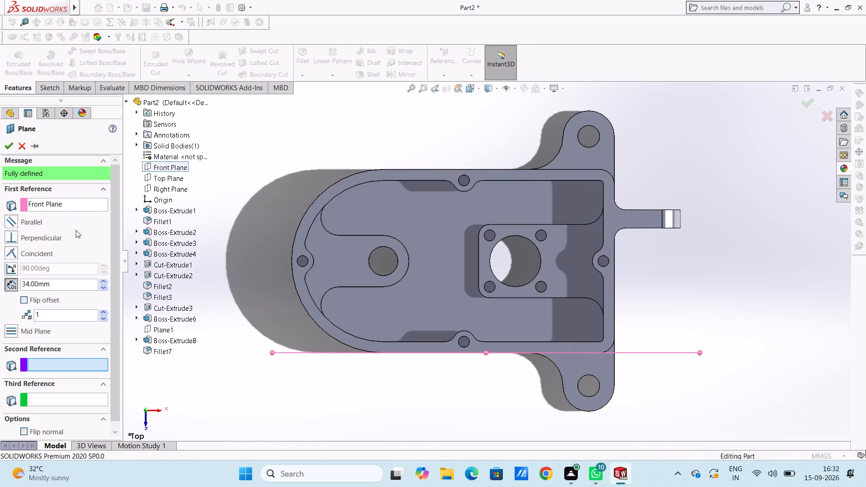
double_click(55, 285)
text(25)
key(Return)
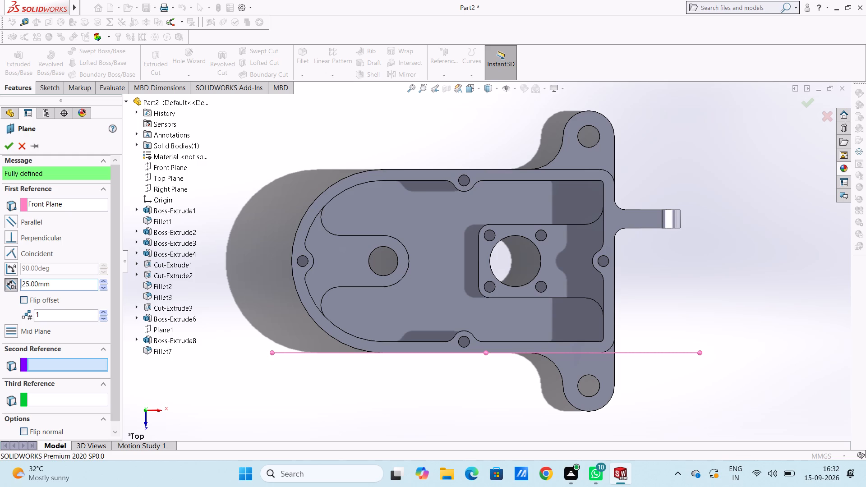
click(23, 302)
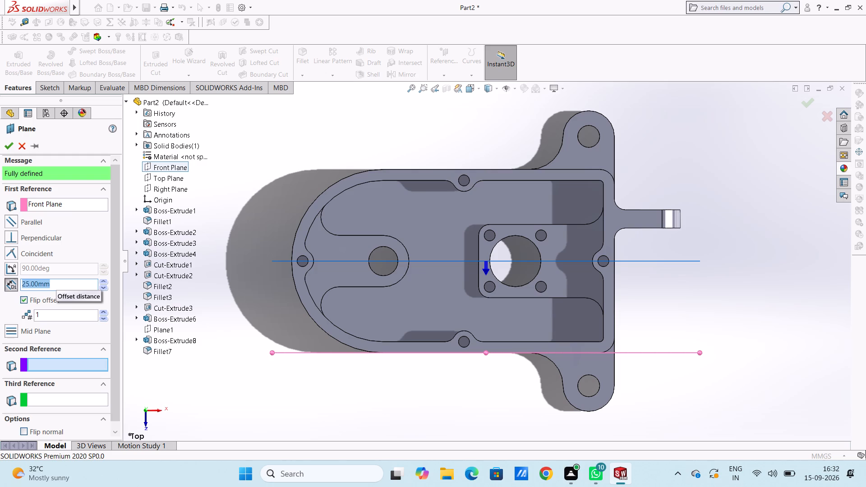
text(16)
key(Return)
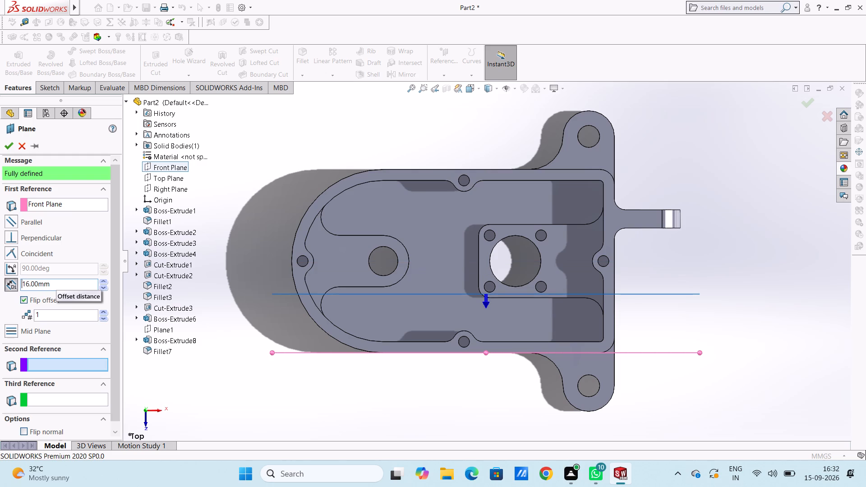
click(10, 146)
click(170, 156)
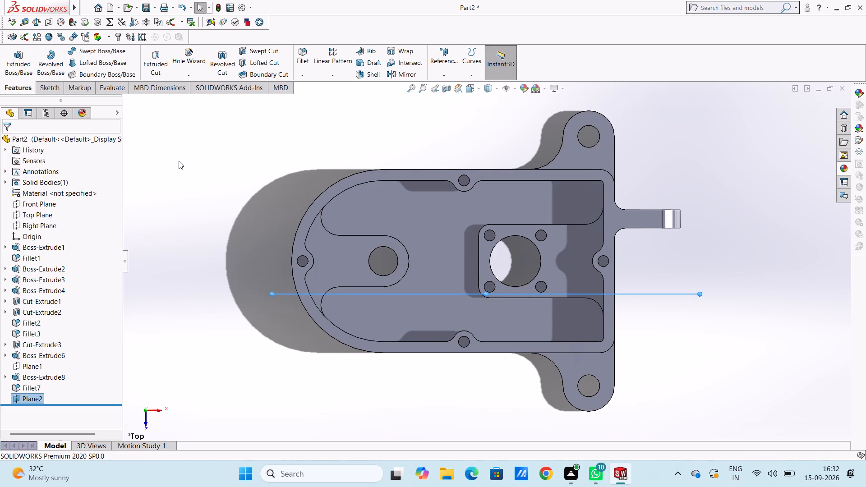
On Plane2, sketch an 18 mm vertical line down to the origin and a sloped line about 17.7 mm long along the lug's lower edge.
key(ctrl+1)
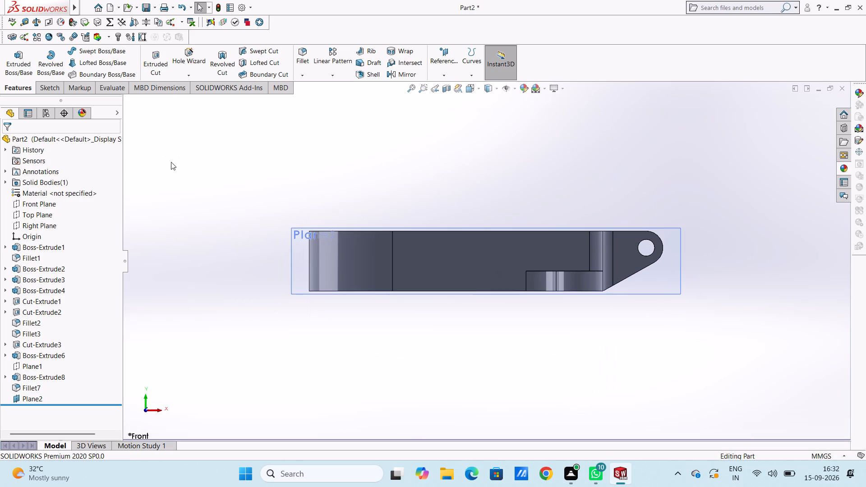
click(667, 277)
click(706, 251)
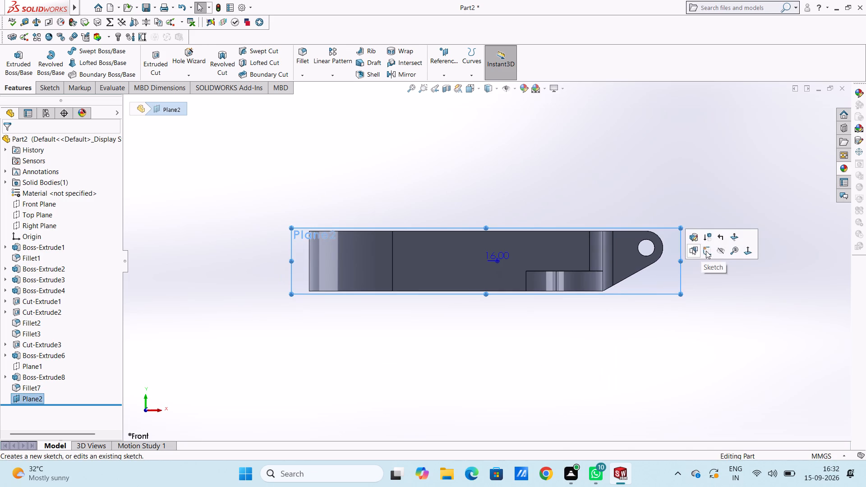
scroll(601, 257, down, 5)
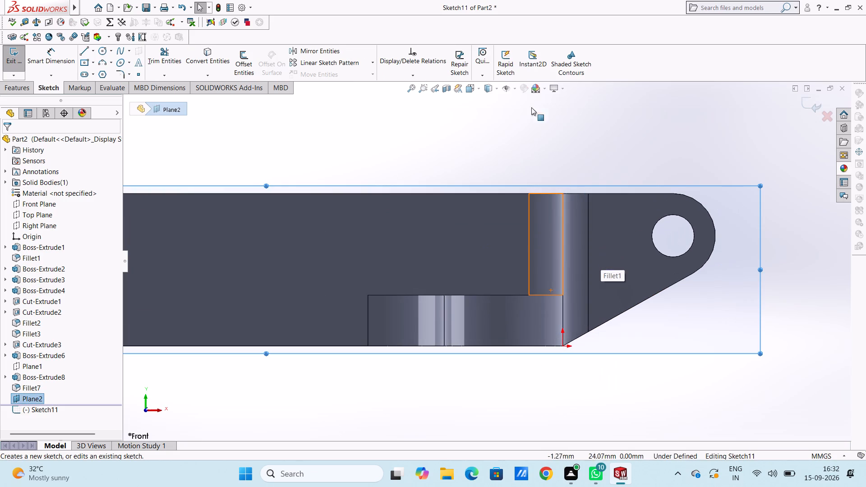
click(83, 50)
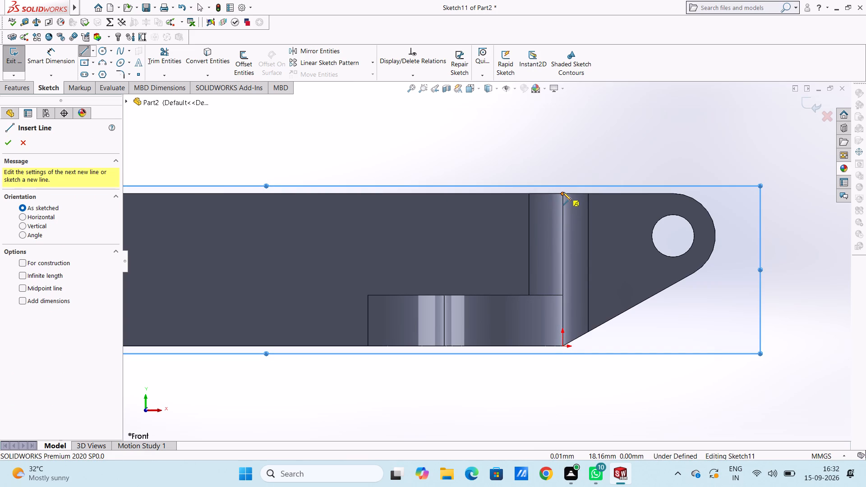
click(563, 192)
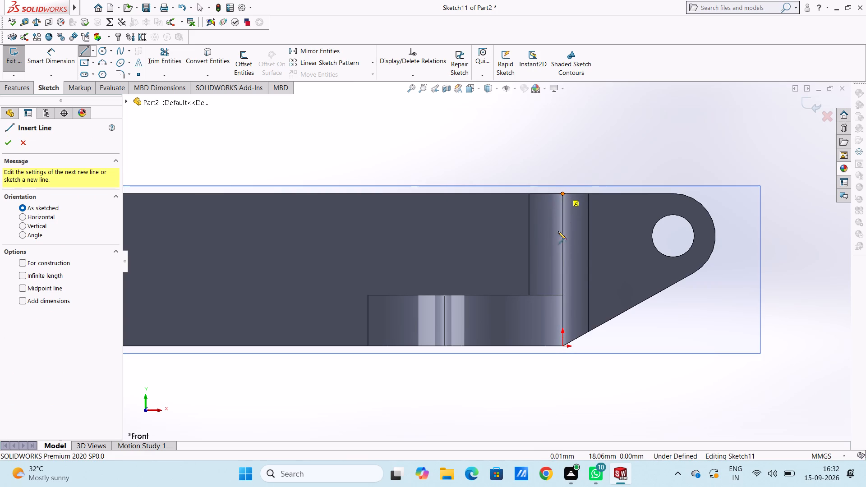
click(561, 346)
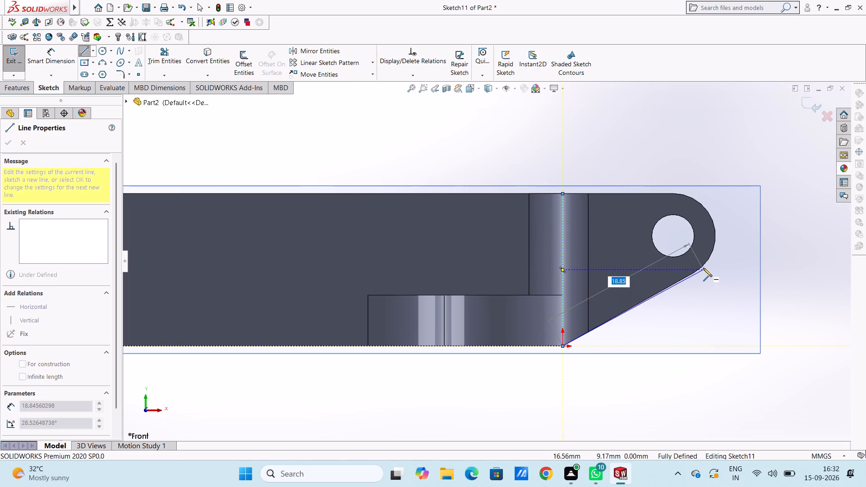
click(692, 274)
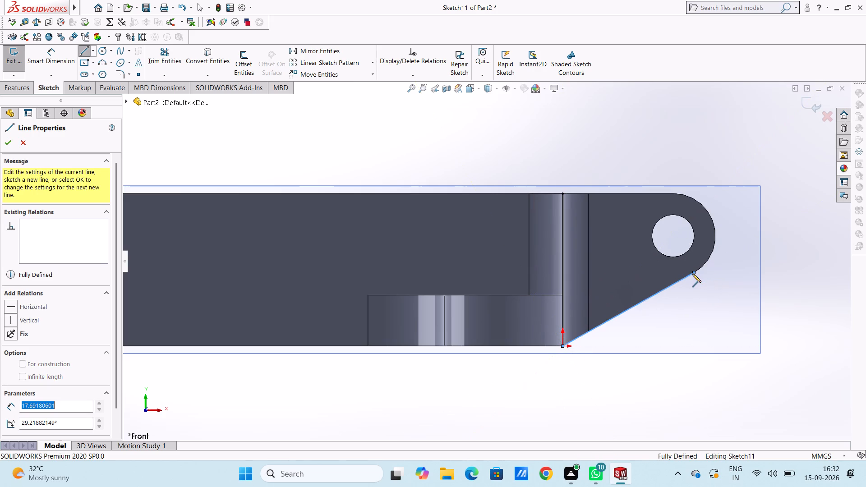
key(Escape)
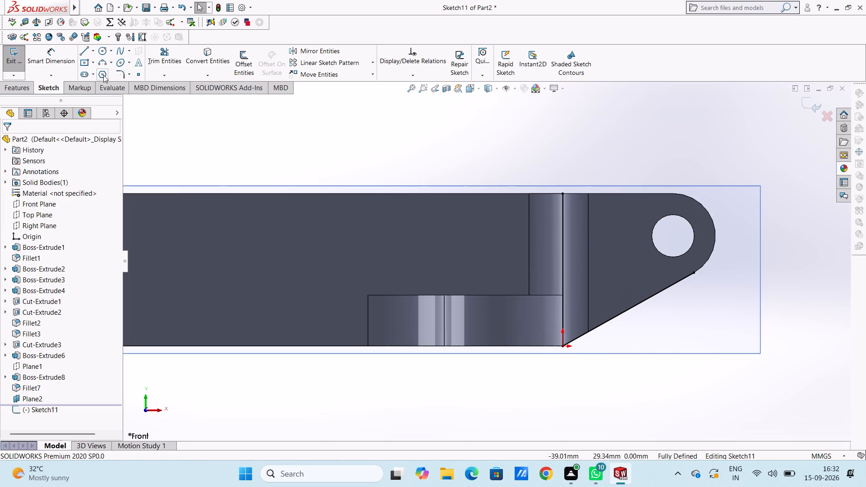
Sketch a 13 mm horizontal line along the lug's upper edge, starting from the top of the vertical line.
click(86, 49)
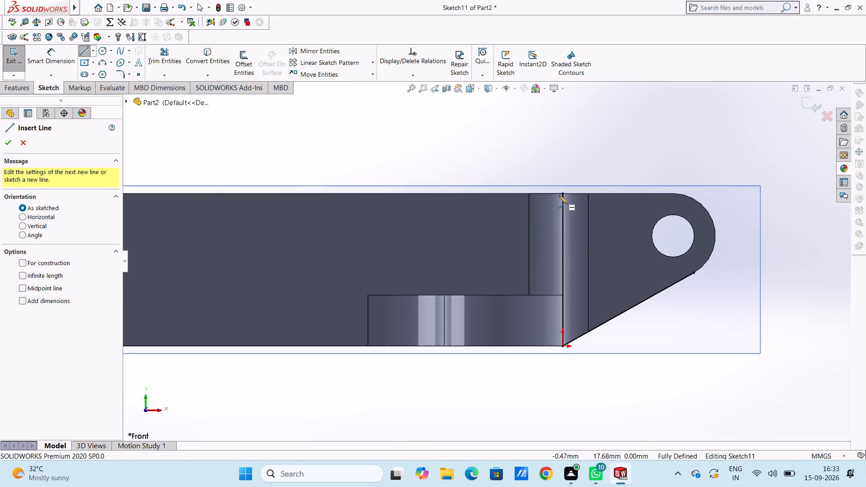
click(562, 192)
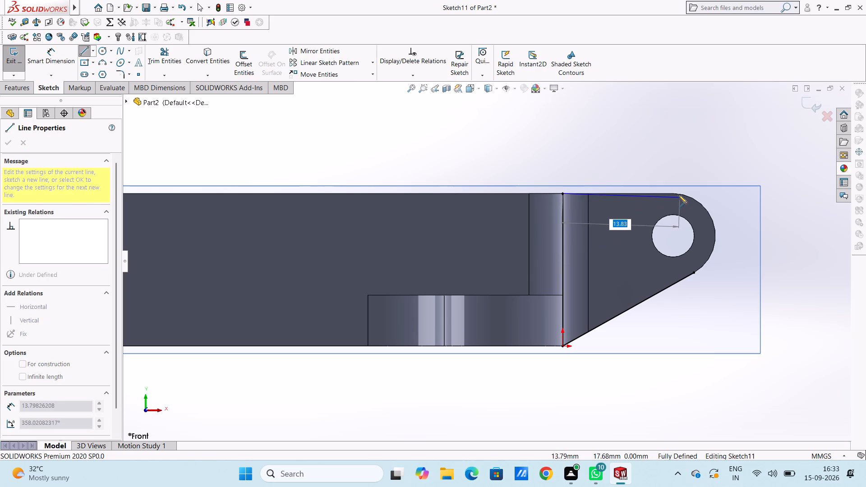
click(675, 193)
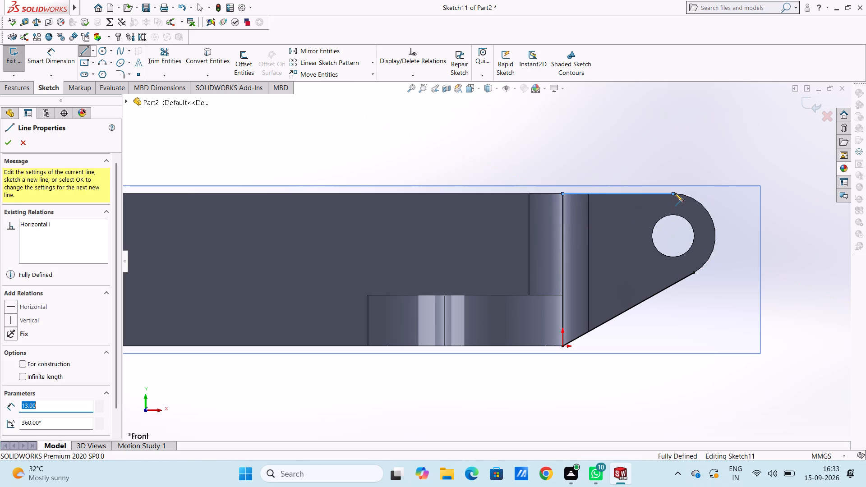
key(Escape)
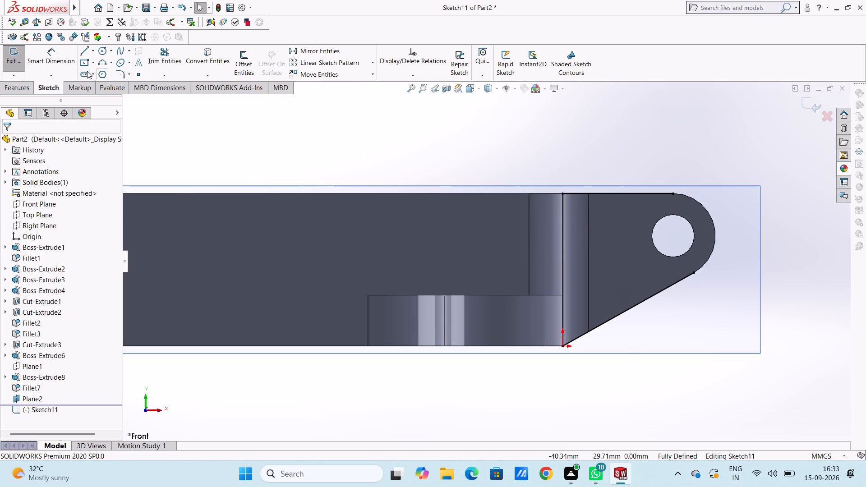
Sketch a circle of 2.5 mm radius over the existing lug hole, centred on the hole's centre.
click(102, 51)
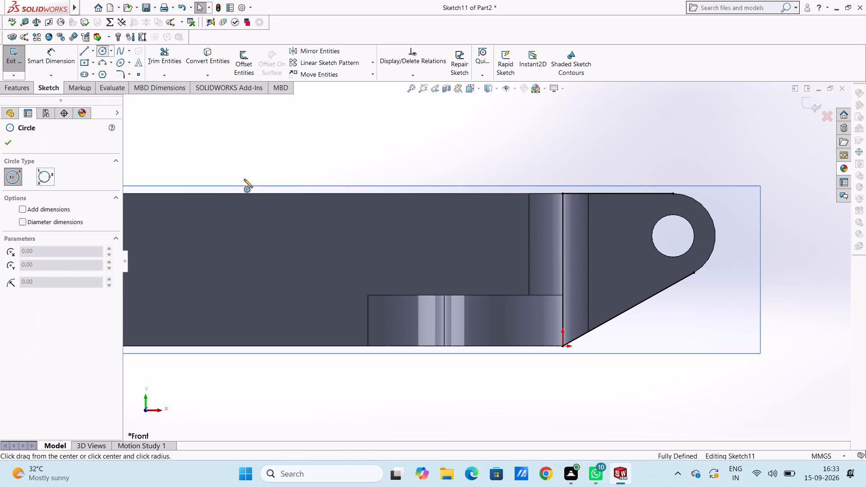
click(673, 235)
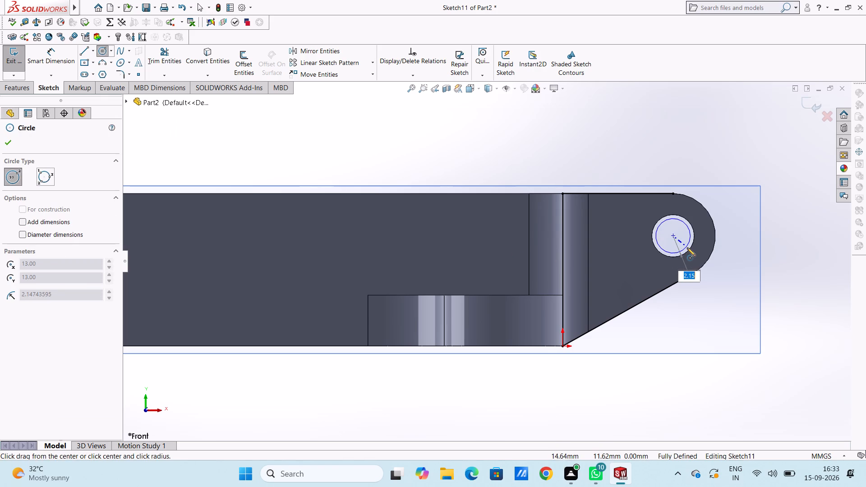
click(688, 249)
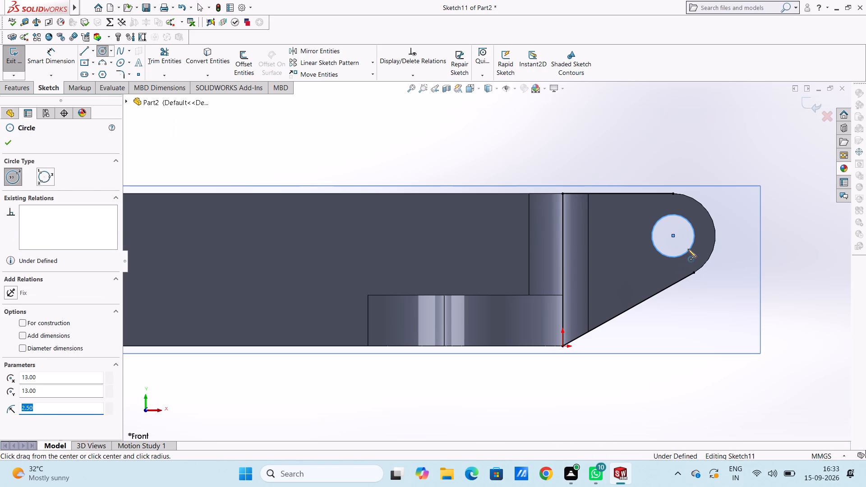
key(Escape)
key(Escape)
Close the lug profile with a 5 mm radius three-point arc joining the upper line's end to the sloped line's end.
click(105, 66)
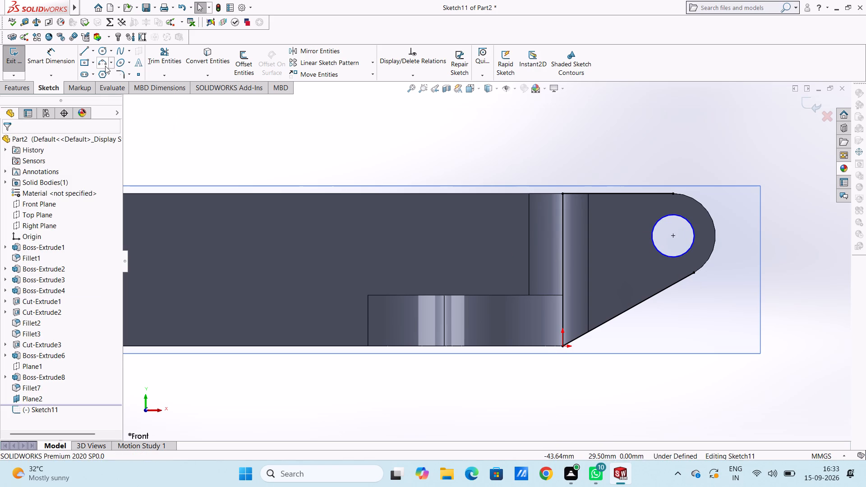
click(672, 193)
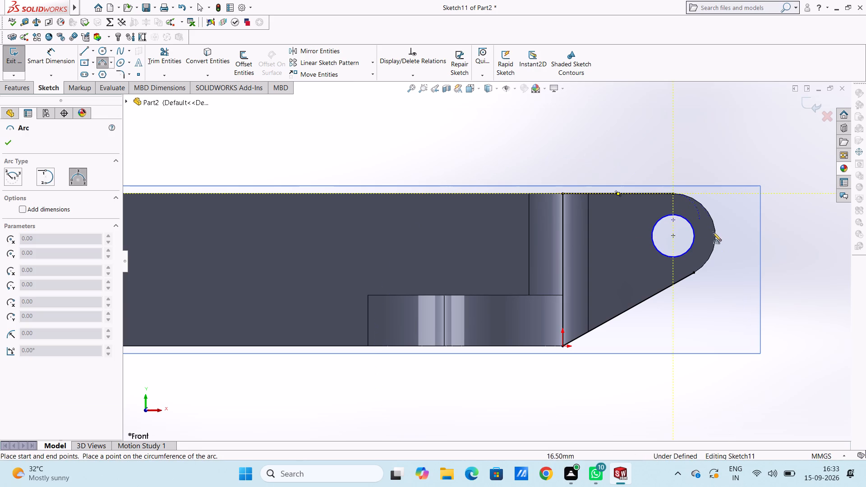
click(693, 272)
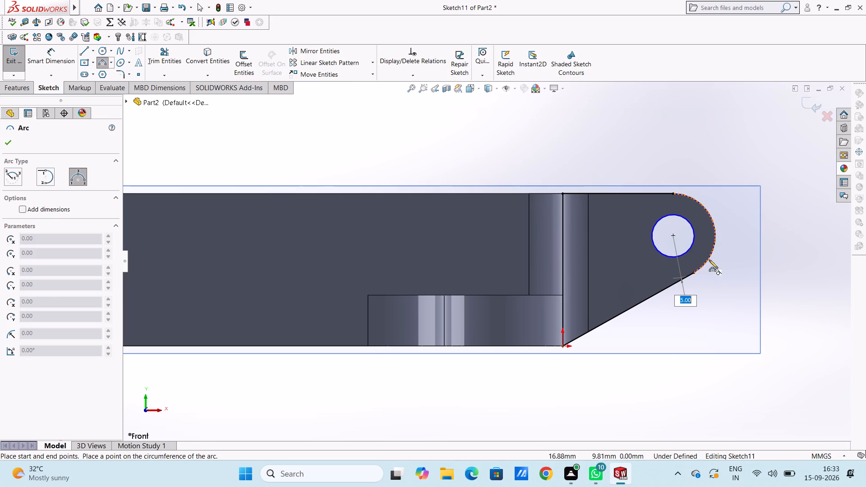
click(710, 258)
key(Escape)
key(Escape)
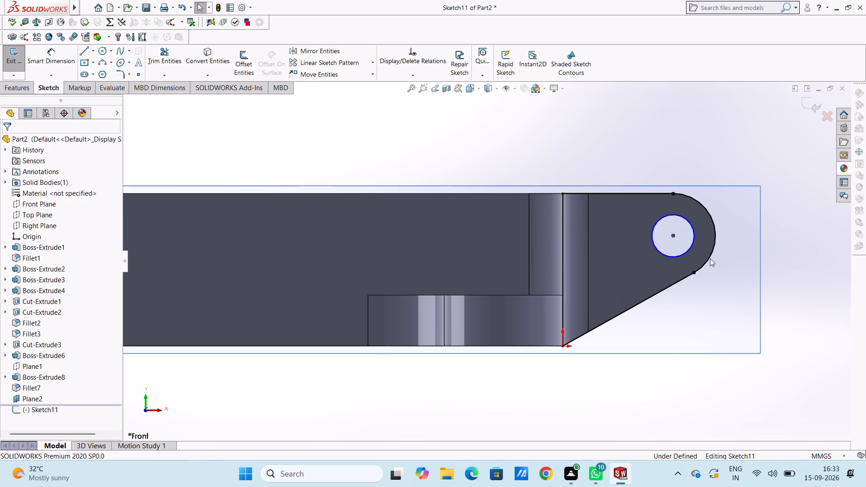
Dimension the hole circle in the lug sketch with a 5 mm diameter.
click(53, 55)
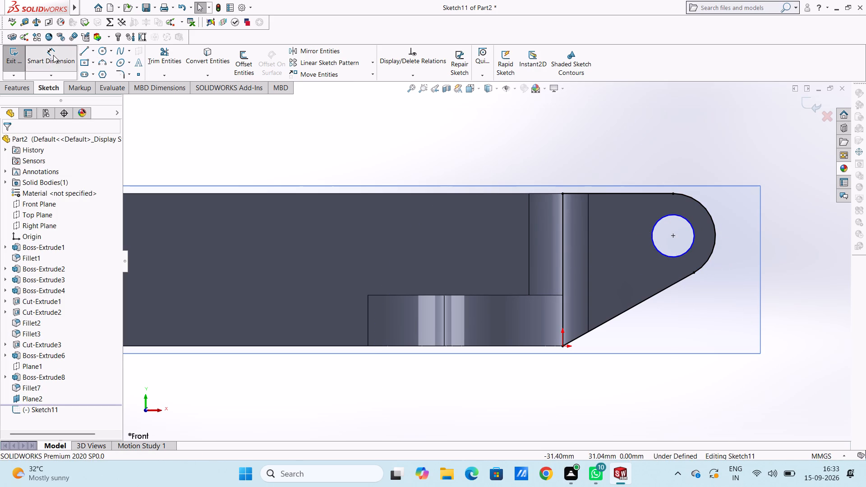
click(691, 225)
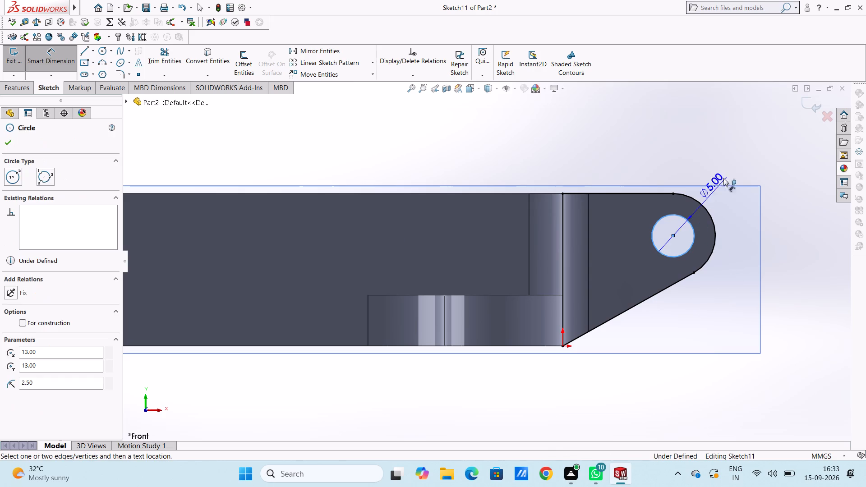
click(742, 133)
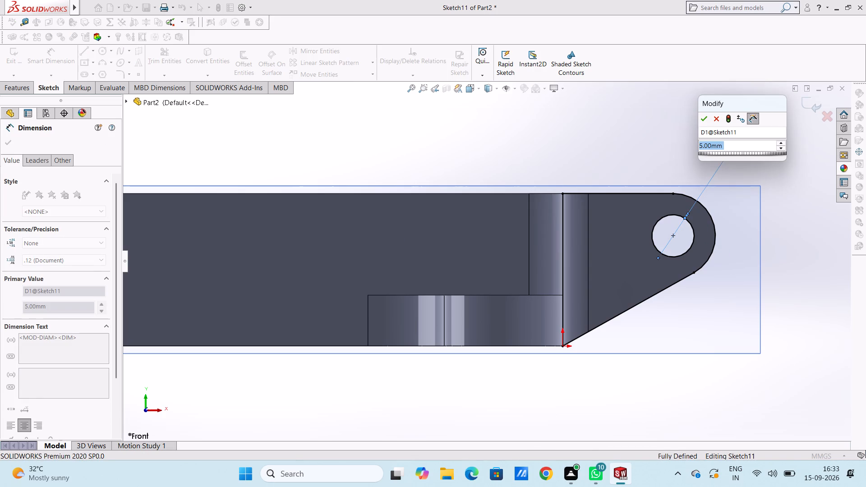
key(Return)
click(647, 131)
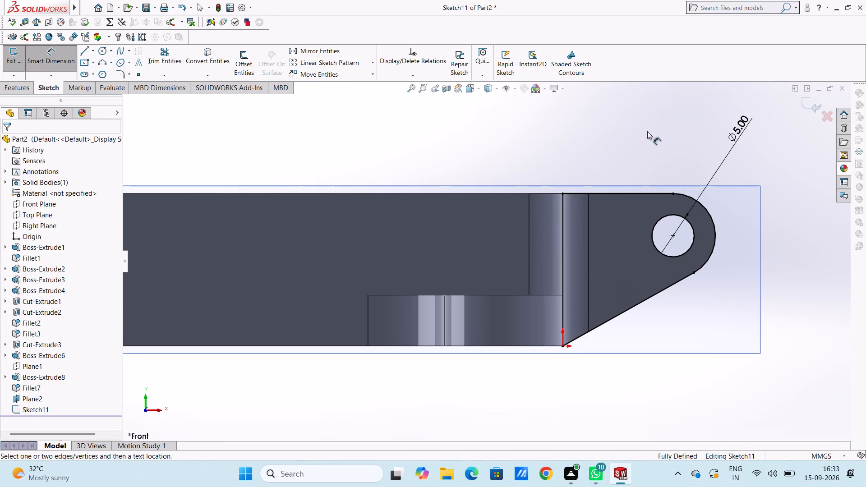
key(Escape)
Extrude the second lug sketch as a 5 mm blind boss merged with the housing.
key(ctrl+7)
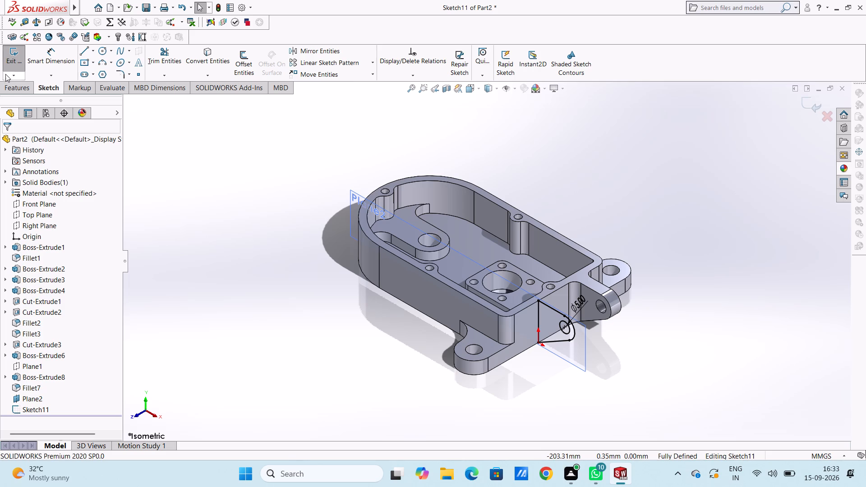
click(9, 88)
click(17, 62)
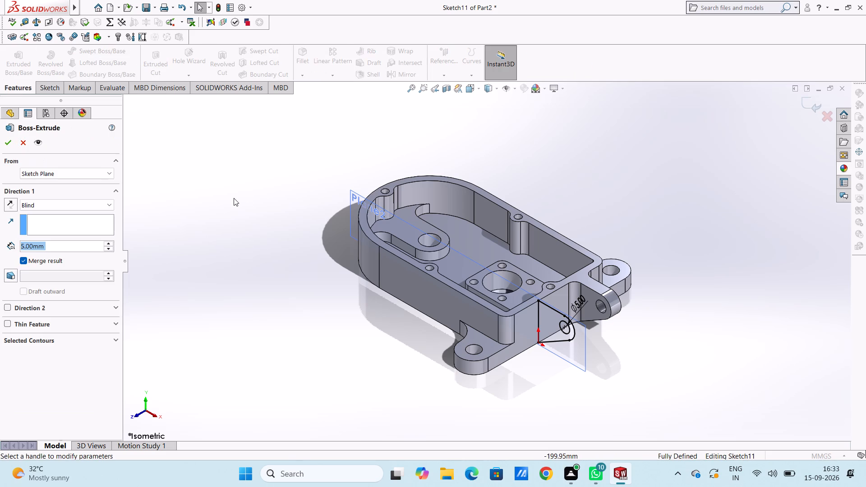
click(7, 143)
click(221, 163)
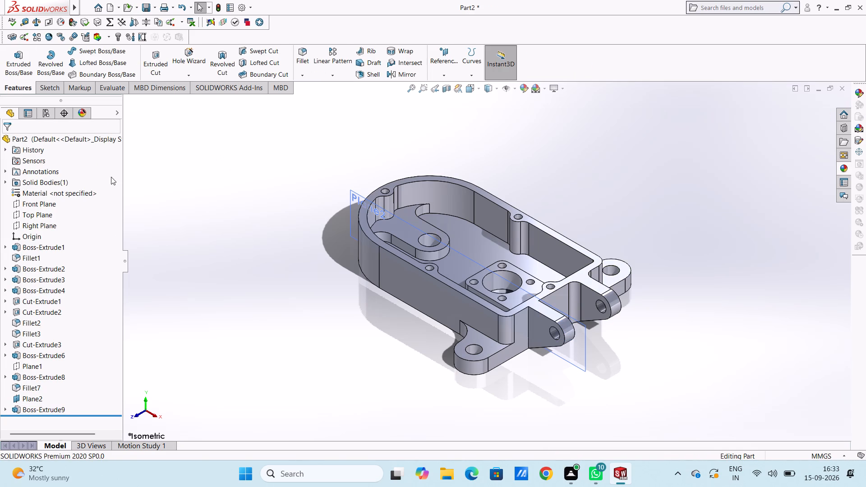
Hide the reference plane Plane2.
click(34, 403)
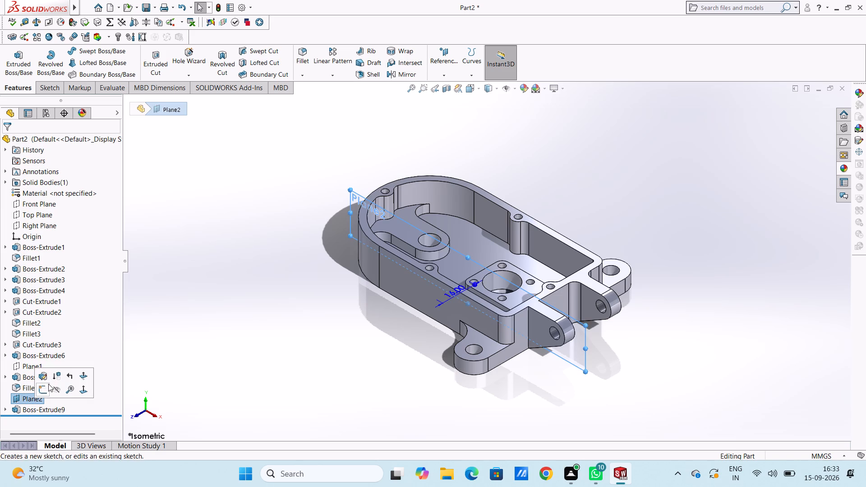
click(54, 391)
click(165, 329)
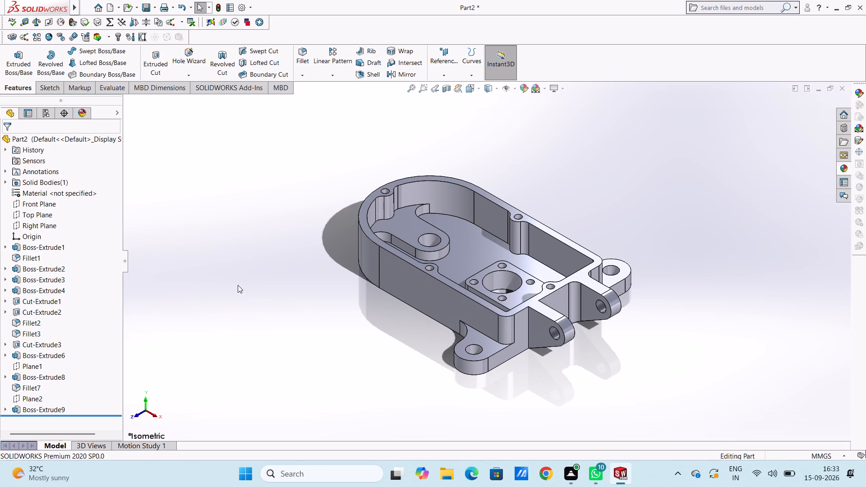
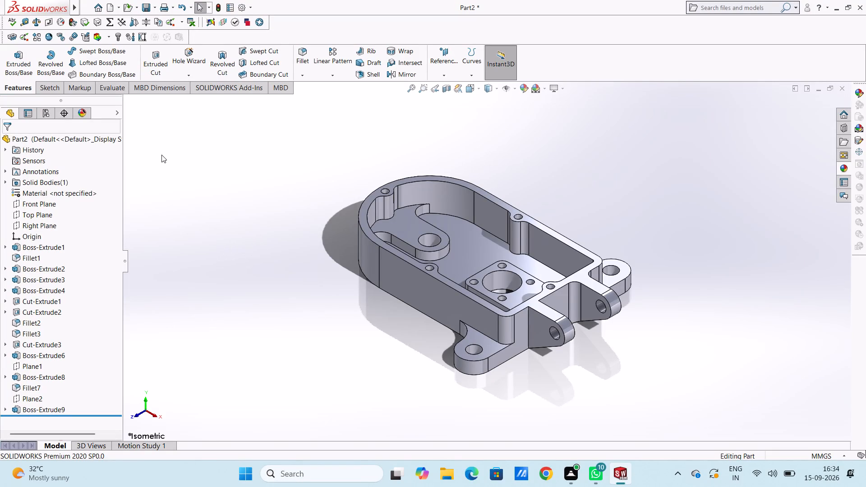
Fillet the two vertical edges where the second end lug meets the housing end wall with a 3 mm radius.
click(299, 48)
scroll(542, 367, up, 3)
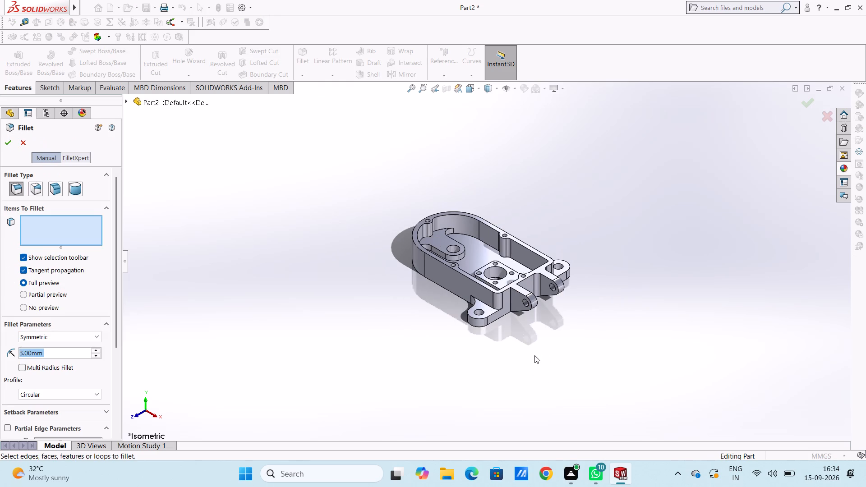
scroll(513, 308, down, 5)
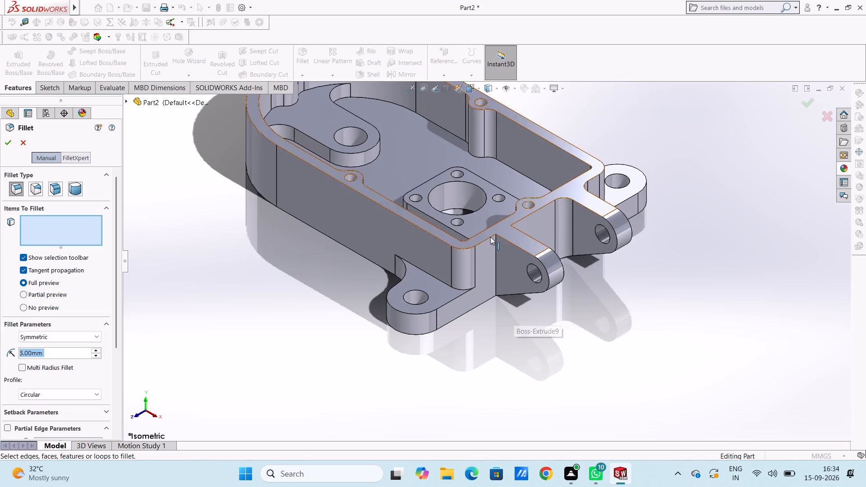
scroll(492, 237, down, 4)
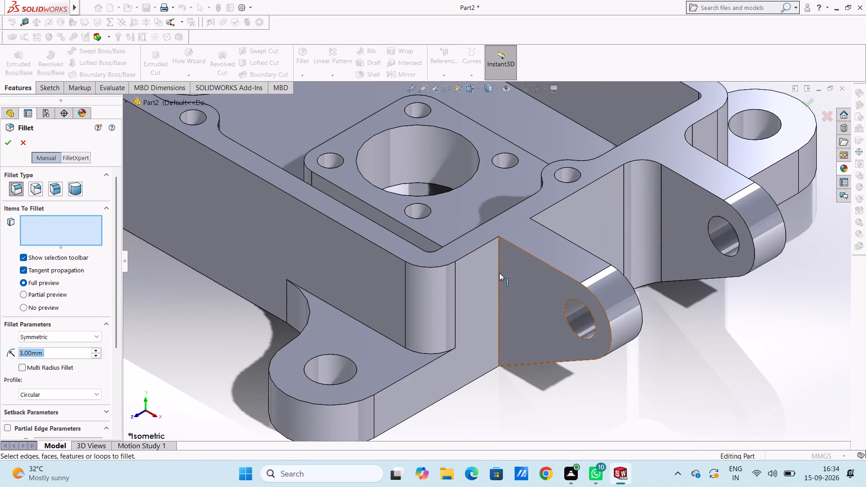
click(499, 273)
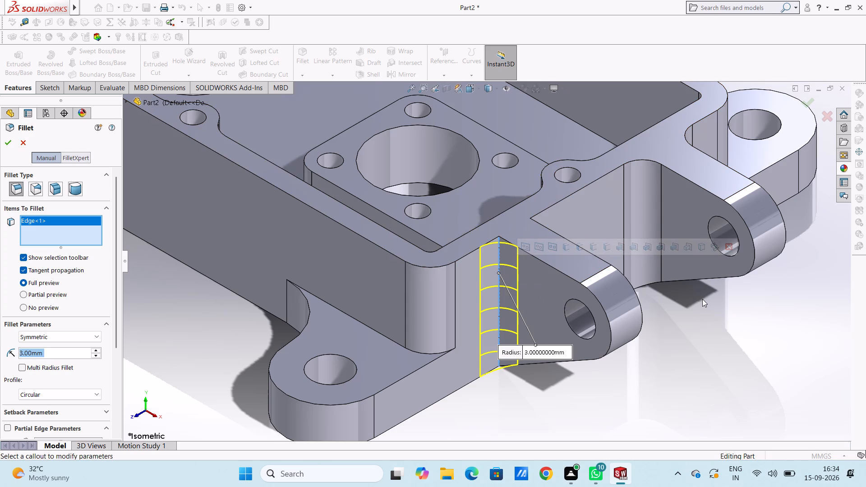
middle_drag(703, 299, 630, 316)
click(564, 277)
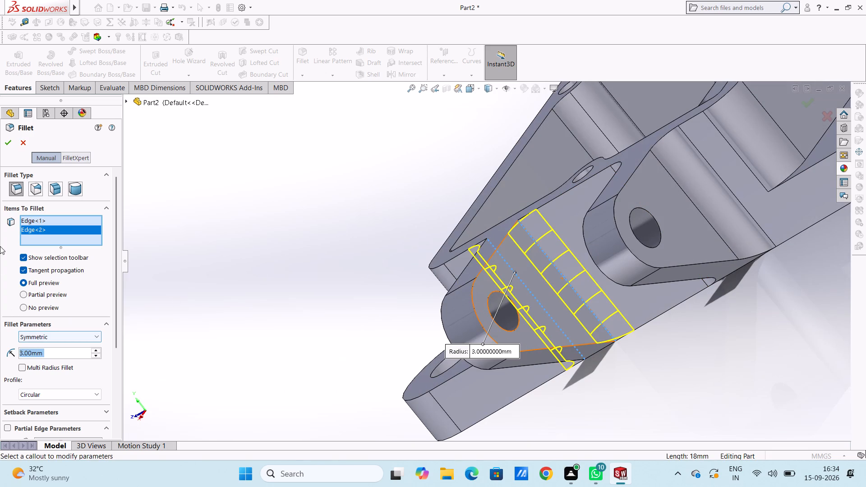
click(7, 143)
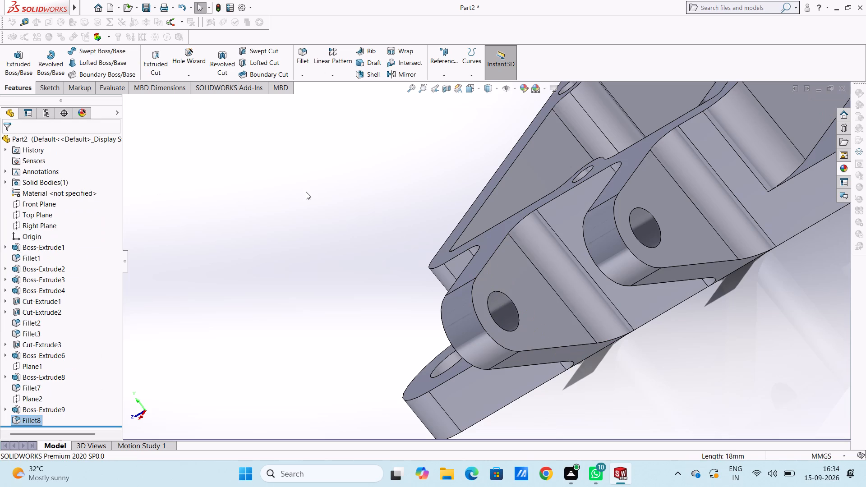
Fillet the edge between the front mounting lug's top face and the housing wall with a 4 mm radius.
key(ctrl+5)
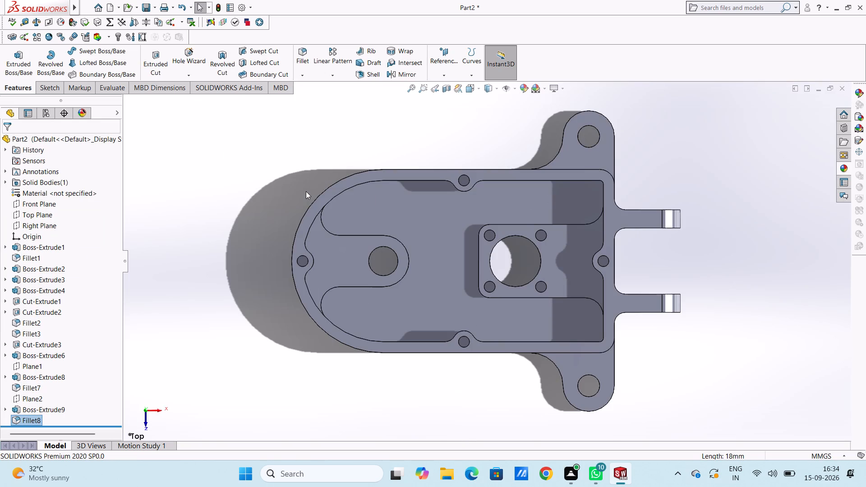
key(ctrl+7)
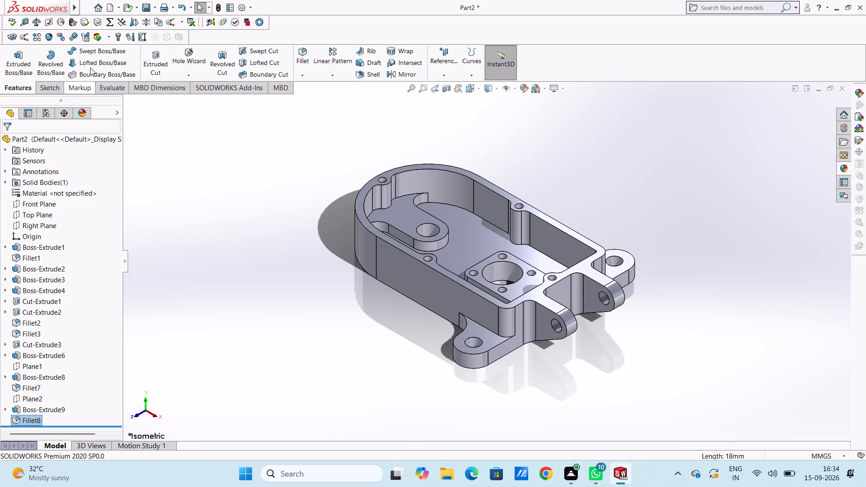
click(300, 57)
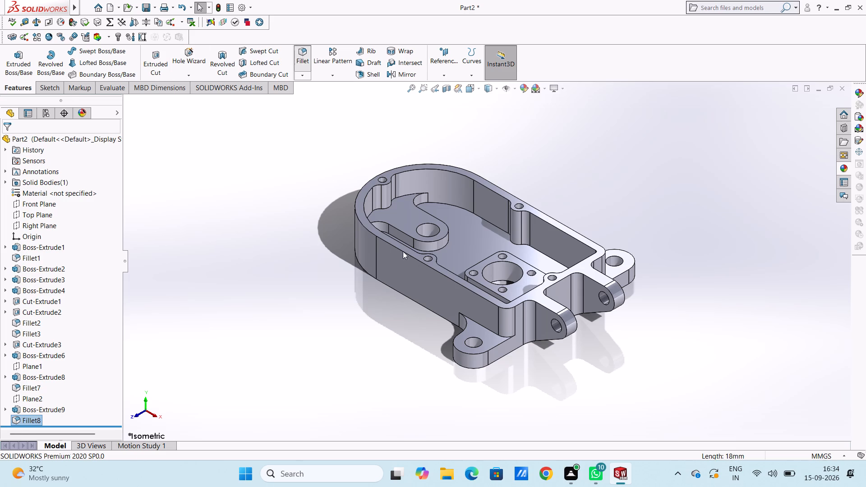
click(488, 329)
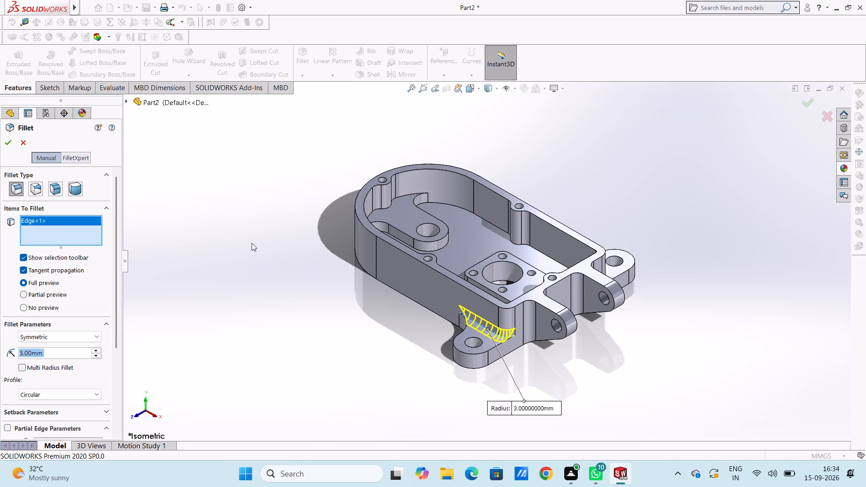
key(4)
key(Return)
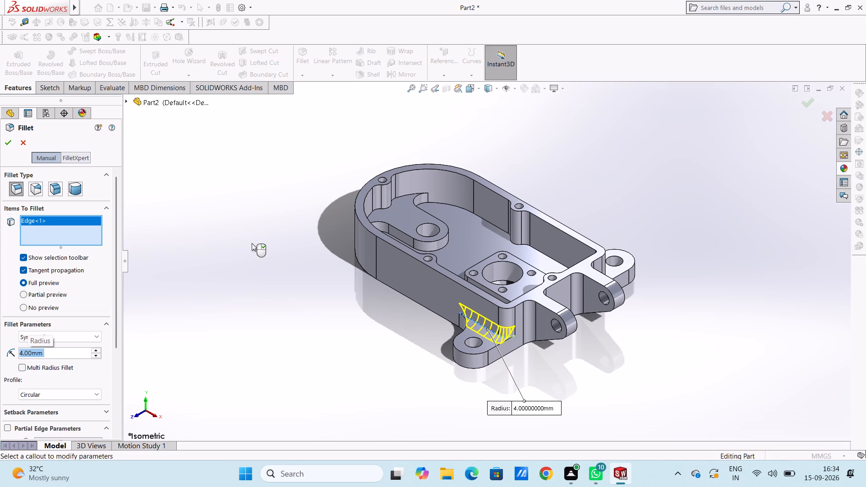
click(4, 140)
Fillet the matching edge where the opposite mounting lug's top face meets the housing wall with a 4 mm radius.
middle_drag(196, 214, 198, 214)
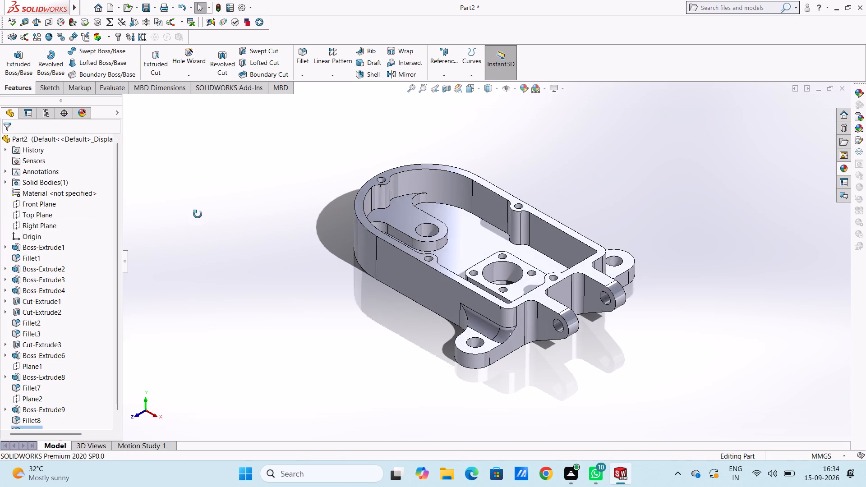
middle_drag(198, 214, 198, 334)
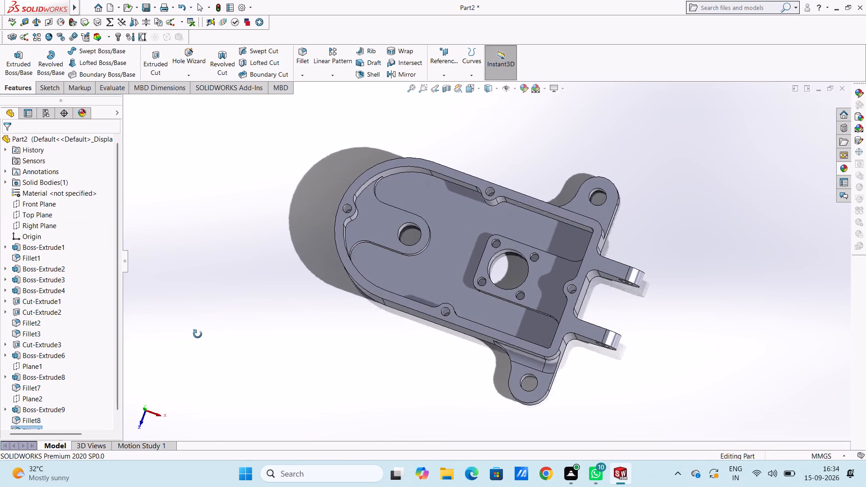
middle_drag(198, 334, 152, 340)
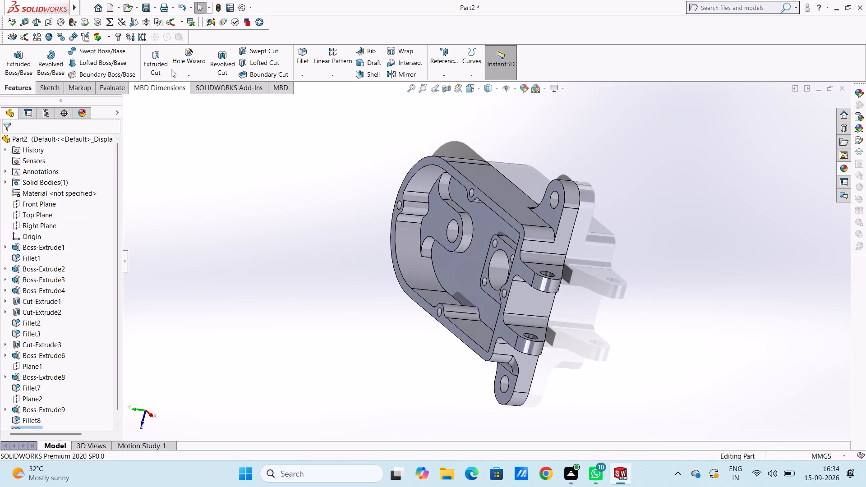
click(300, 55)
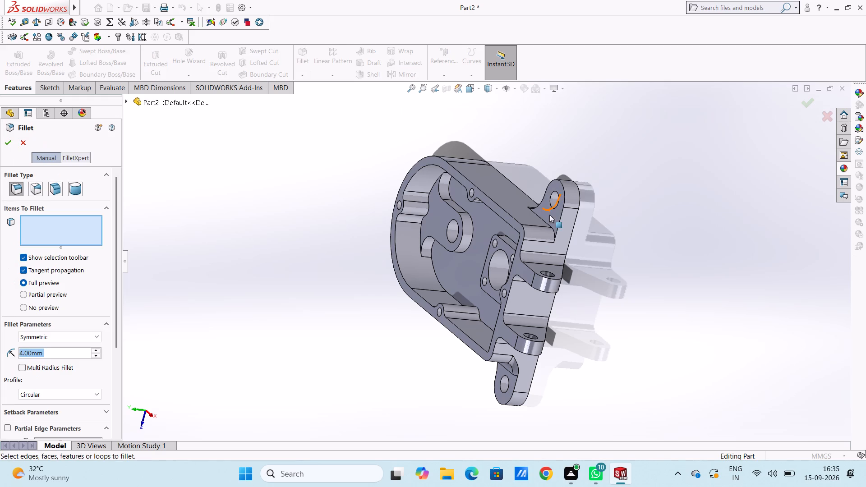
click(544, 222)
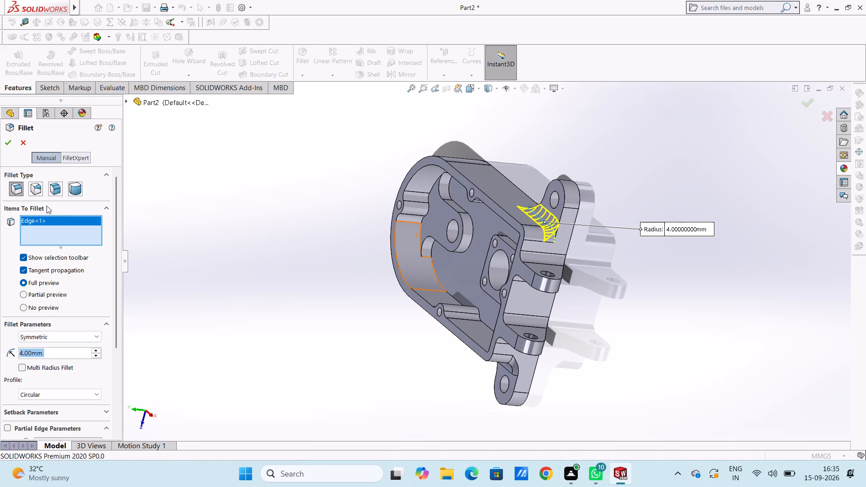
click(6, 147)
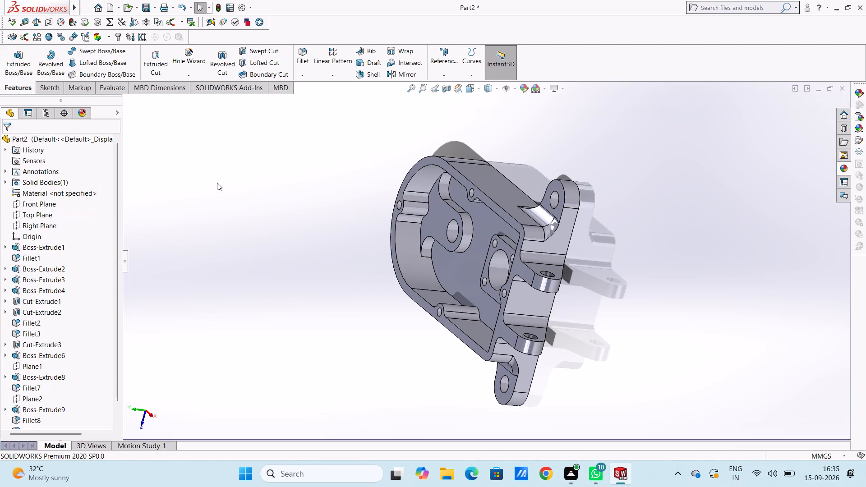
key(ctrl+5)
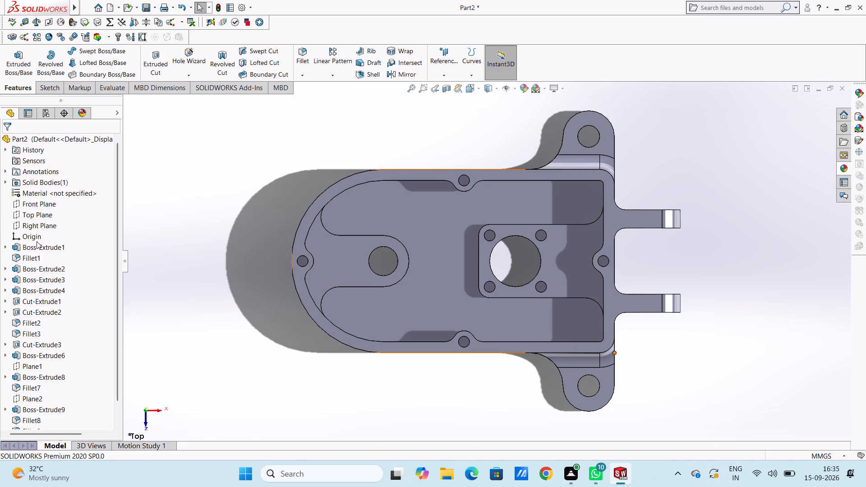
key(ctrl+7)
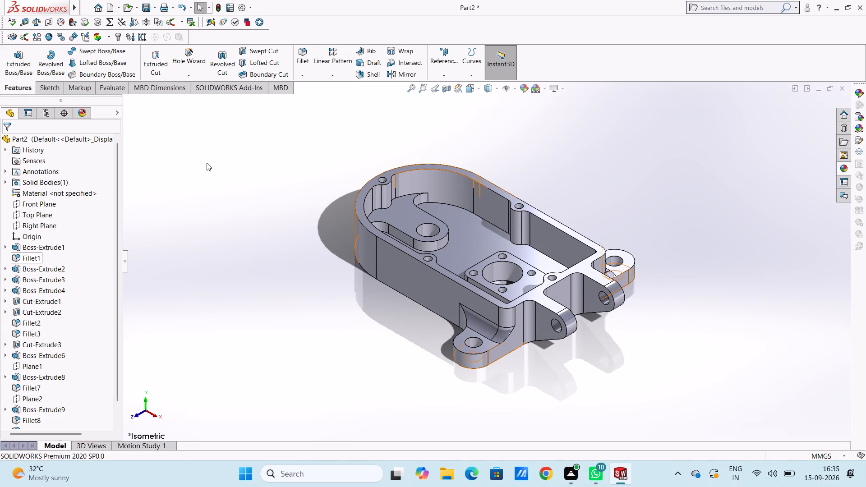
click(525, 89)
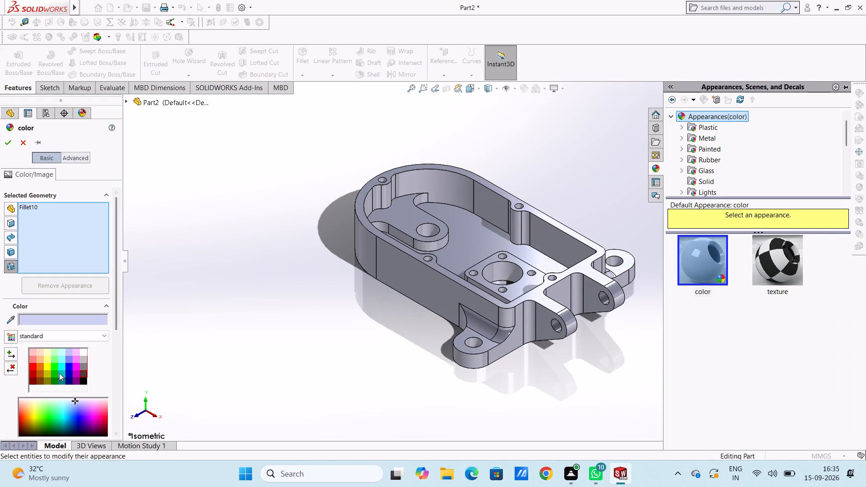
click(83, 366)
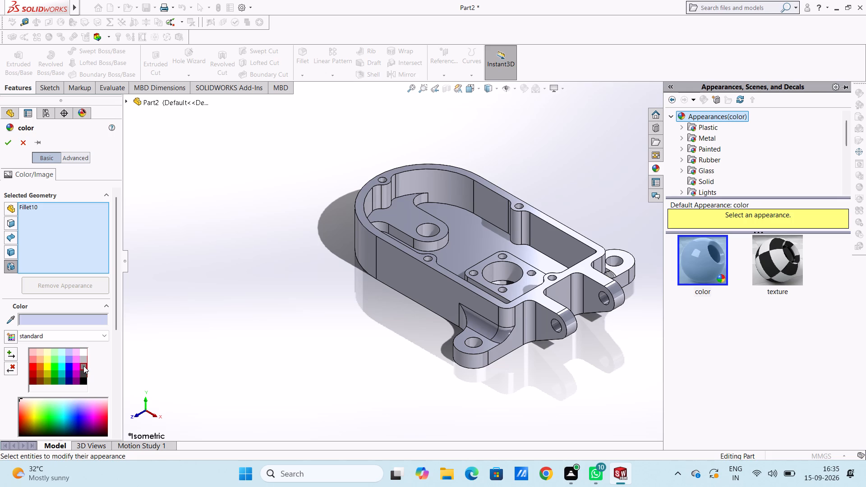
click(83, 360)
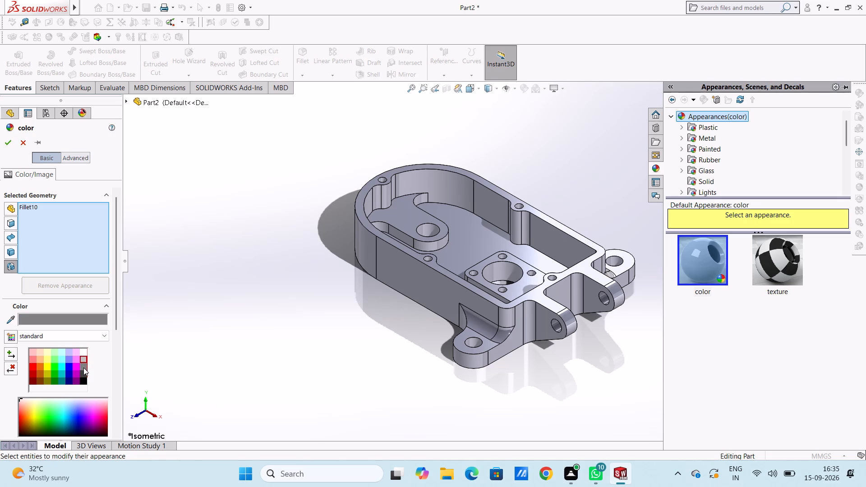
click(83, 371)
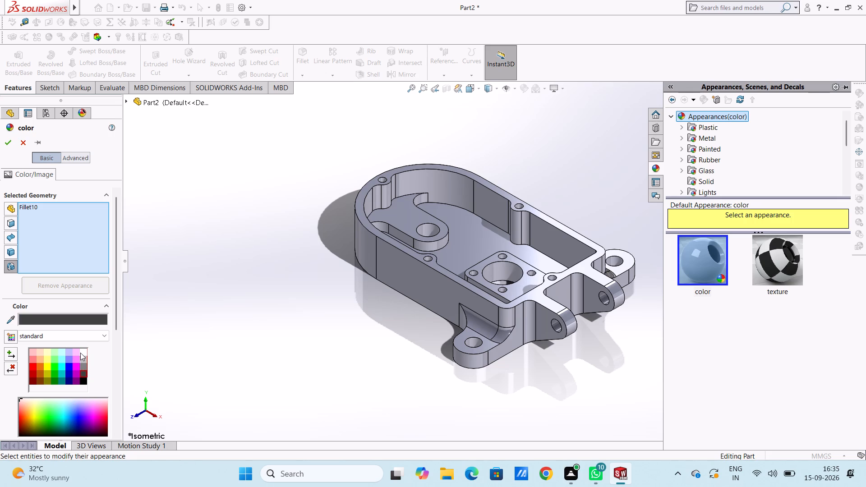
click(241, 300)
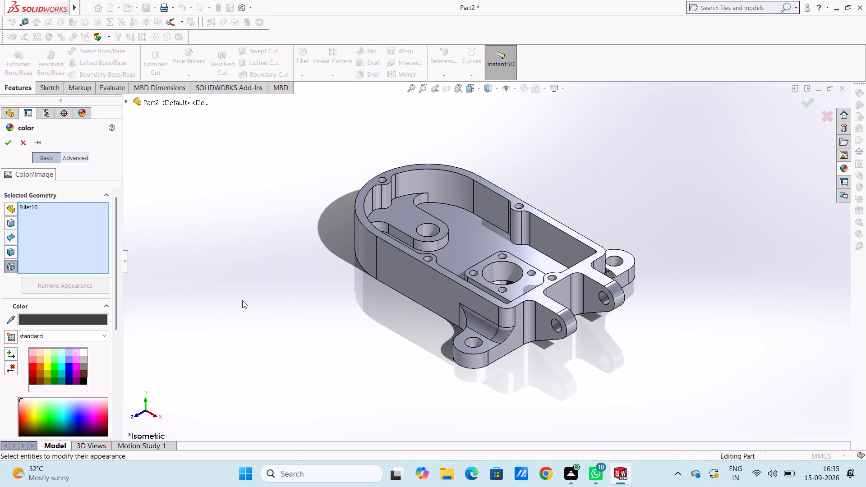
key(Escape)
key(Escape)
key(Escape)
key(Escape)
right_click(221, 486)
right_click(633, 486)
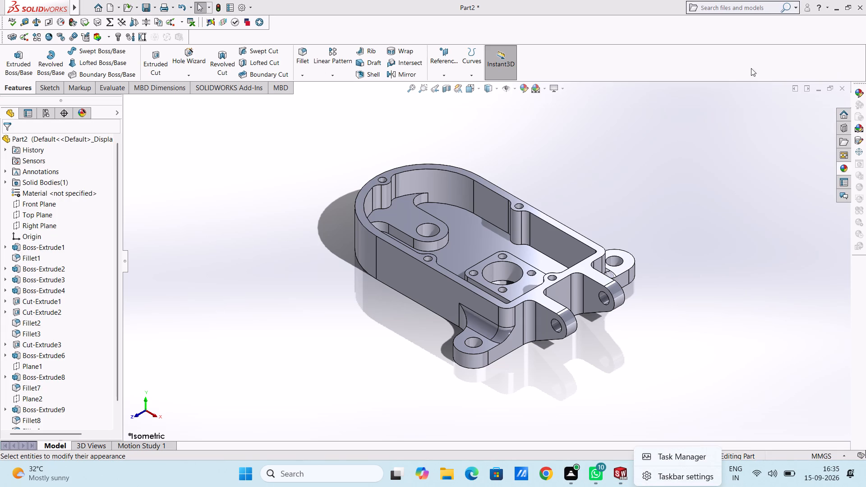
Set the whole part's appearance colour to medium grey from the standard swatches.
click(524, 86)
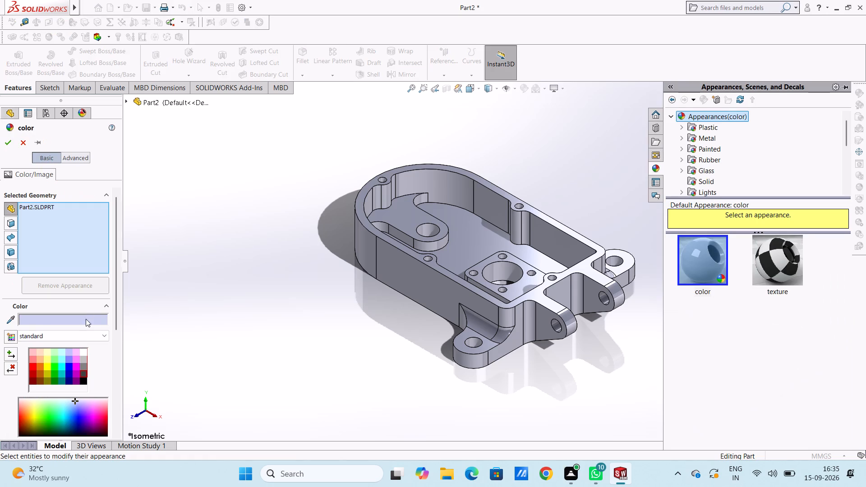
click(83, 360)
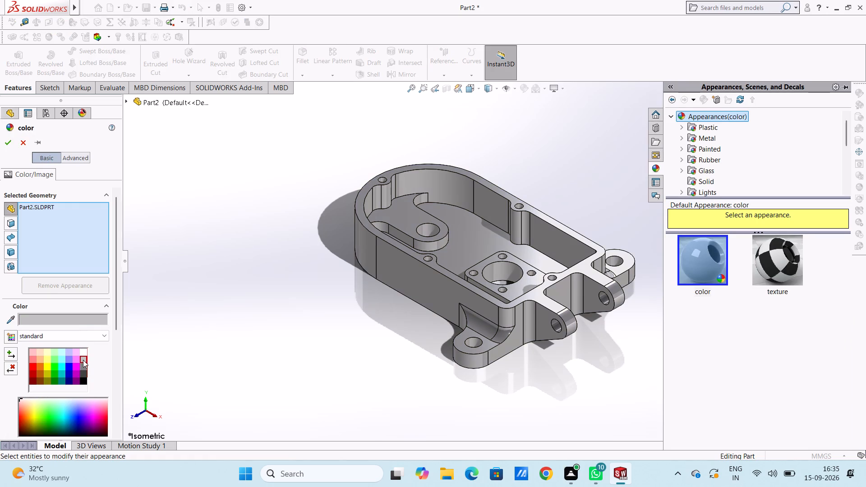
click(83, 368)
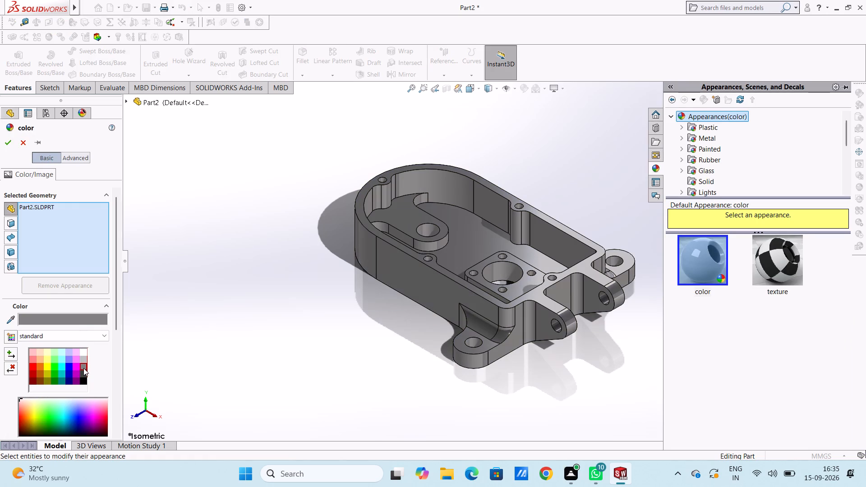
click(84, 358)
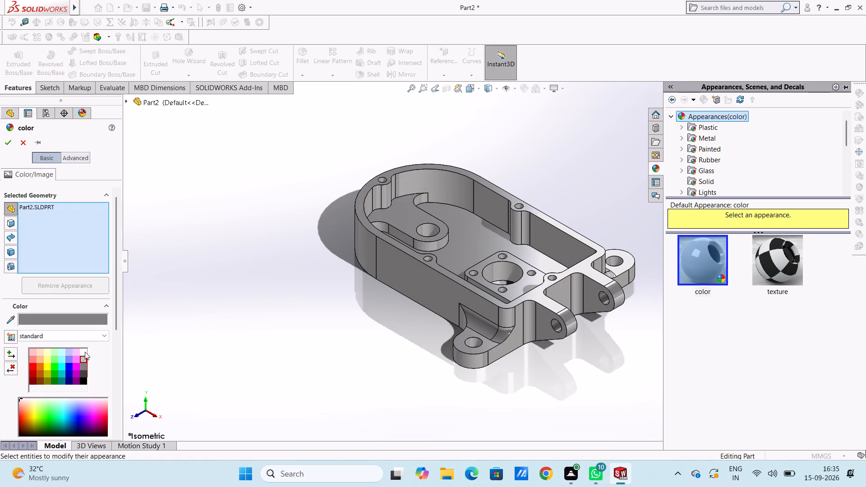
click(85, 352)
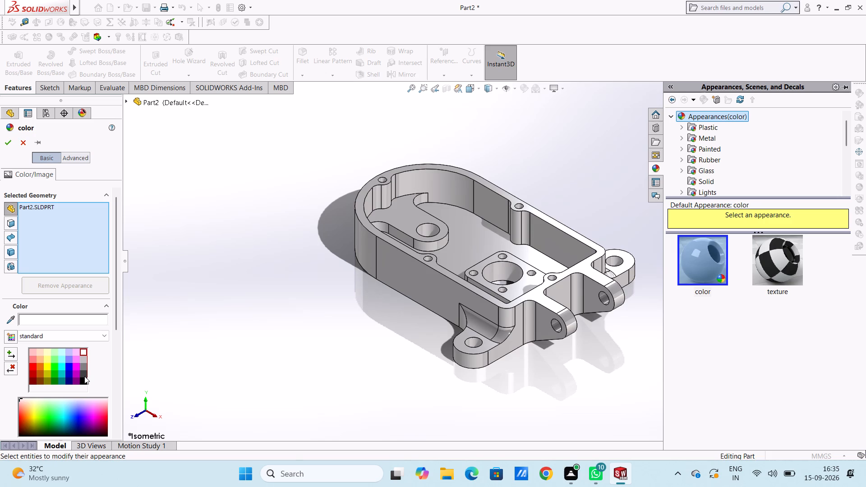
click(84, 376)
click(85, 366)
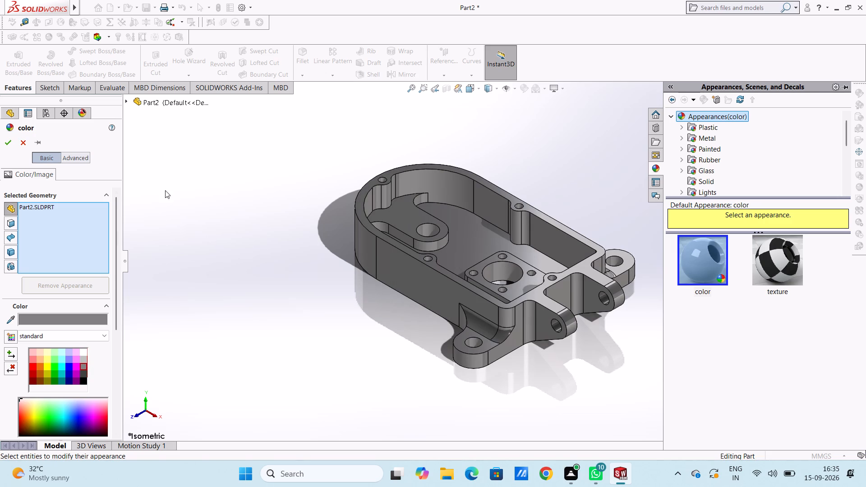
click(12, 146)
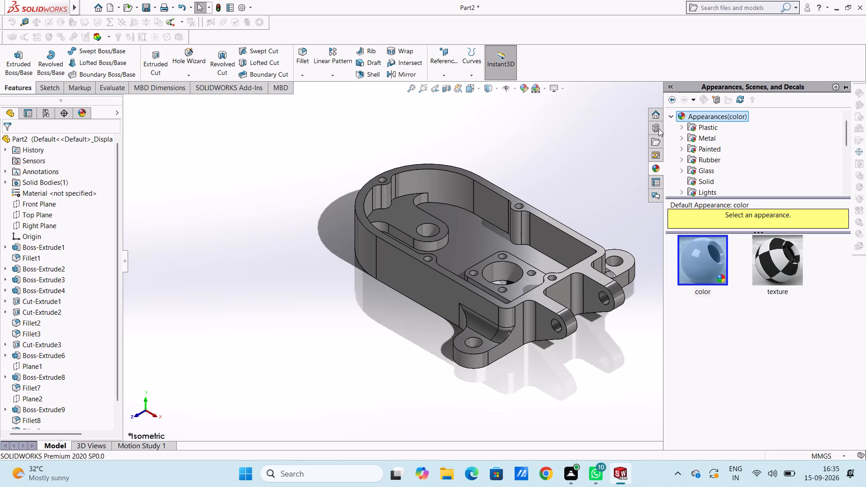
Apply the polished steel appearance from the metal library to the hole faces of both mounting lugs.
click(684, 140)
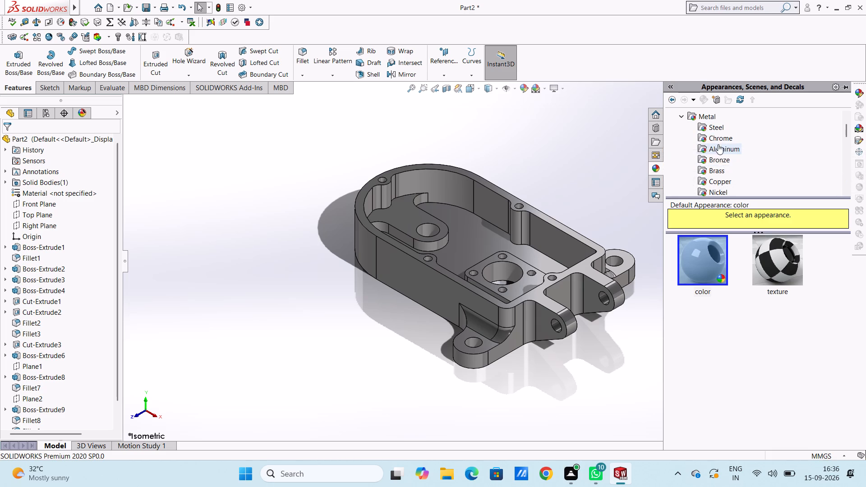
click(712, 129)
scroll(717, 249, down, 1)
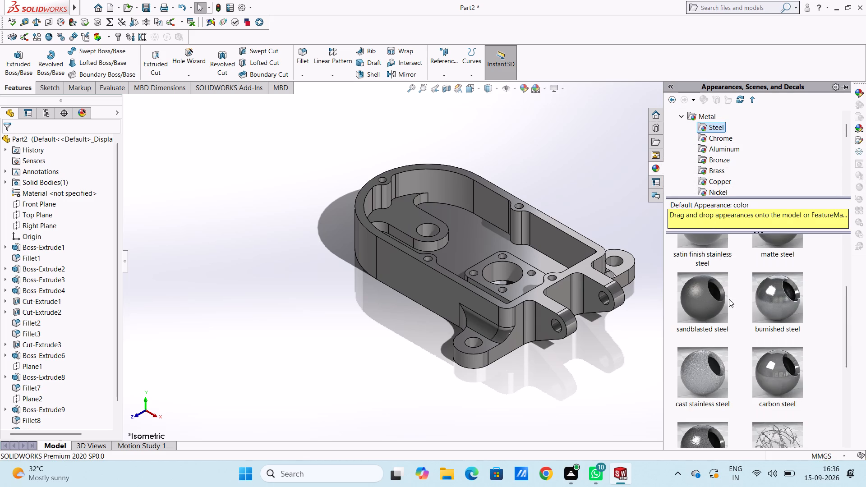
scroll(709, 347, up, 2)
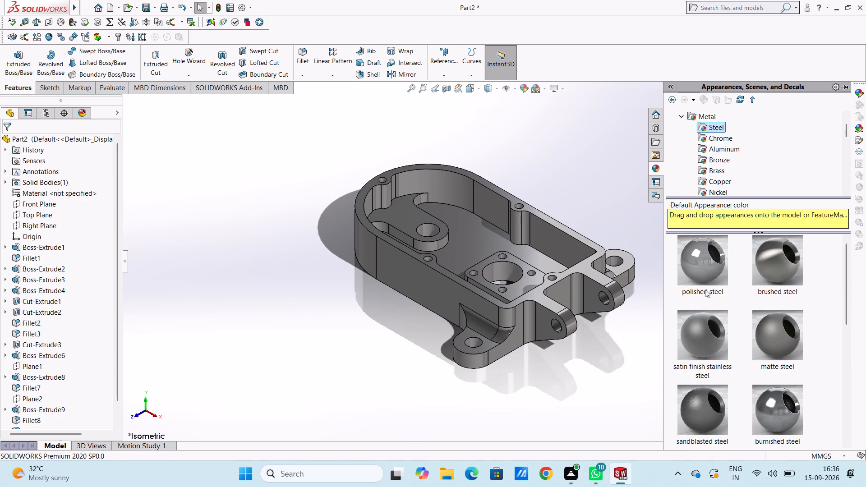
drag(696, 253, 466, 340)
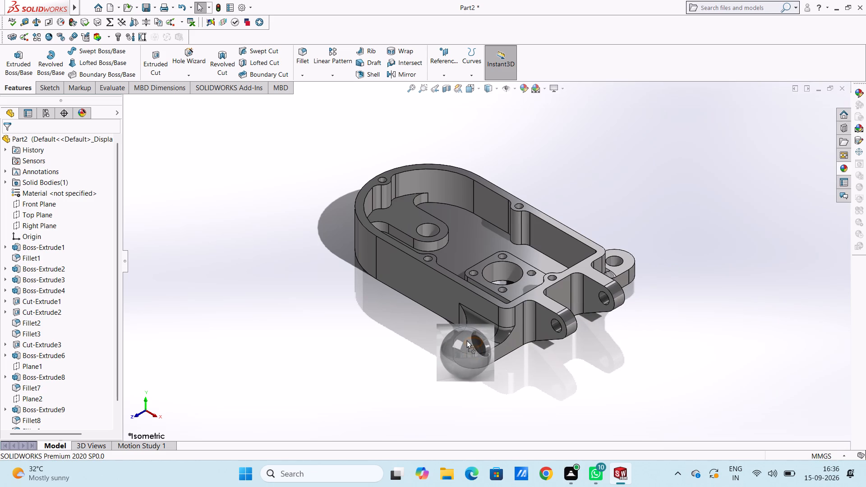
drag(466, 340, 468, 340)
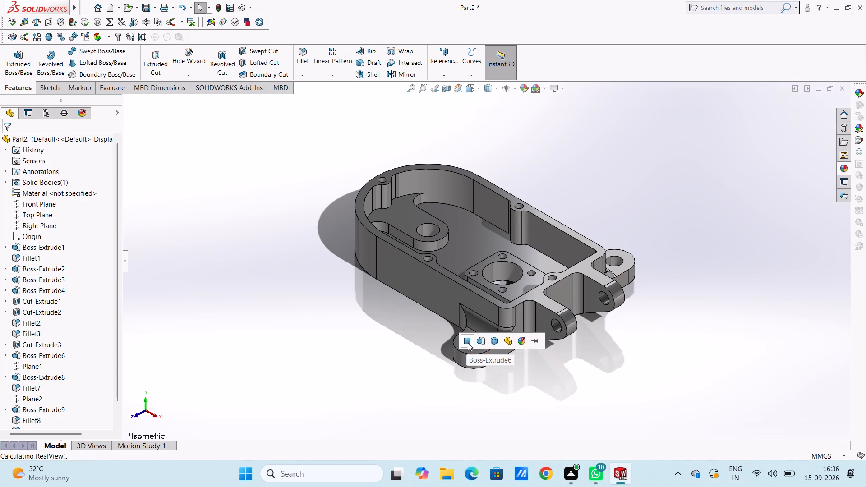
click(468, 342)
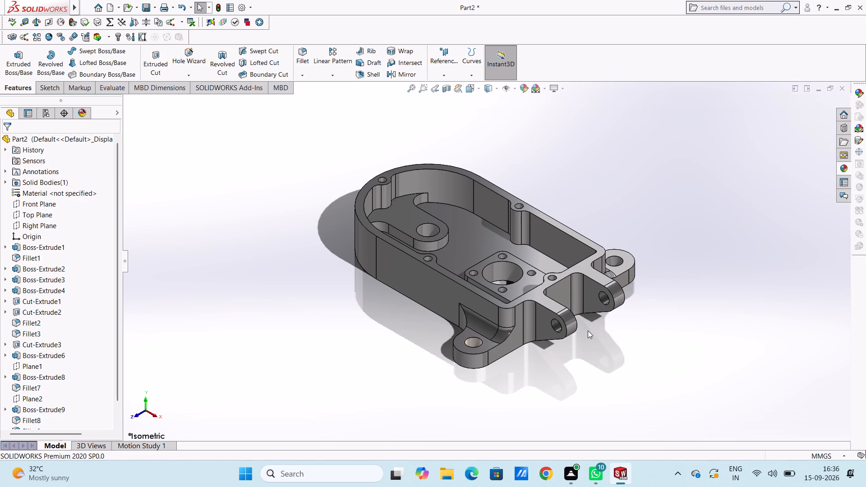
scroll(579, 266, down, 4)
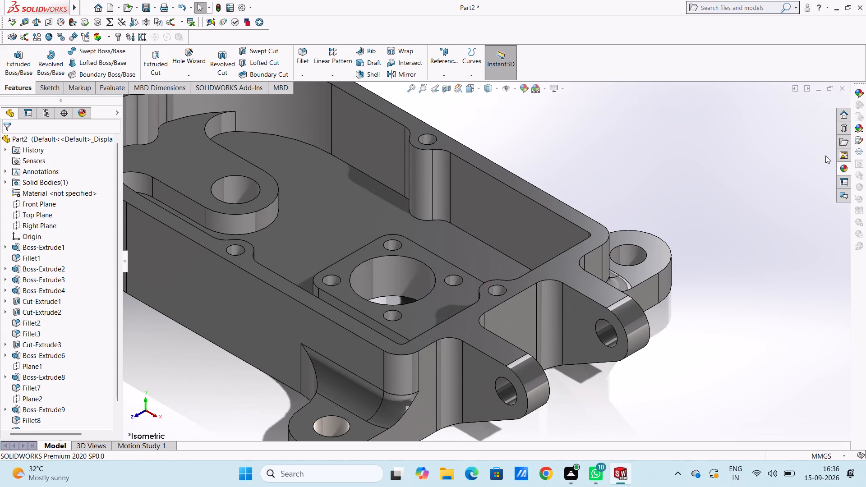
click(842, 167)
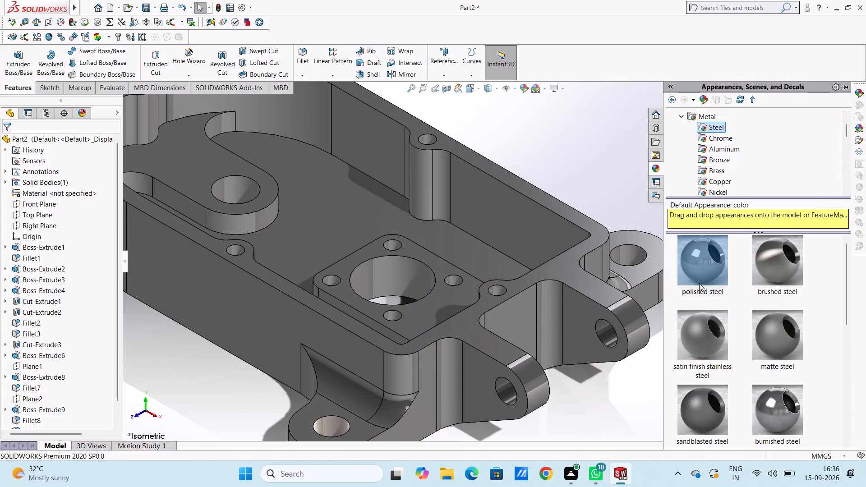
drag(697, 271, 628, 258)
click(626, 257)
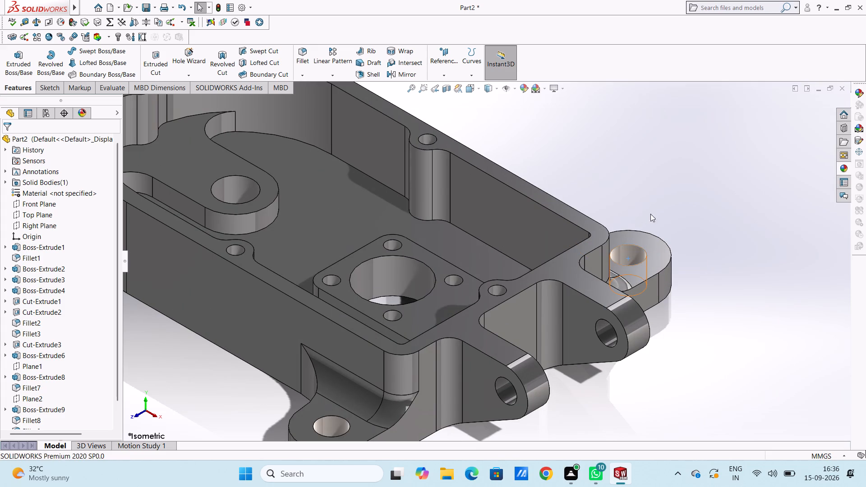
Apply the polished steel appearance to the pin-hole faces of both end lugs.
click(843, 169)
drag(696, 277, 501, 400)
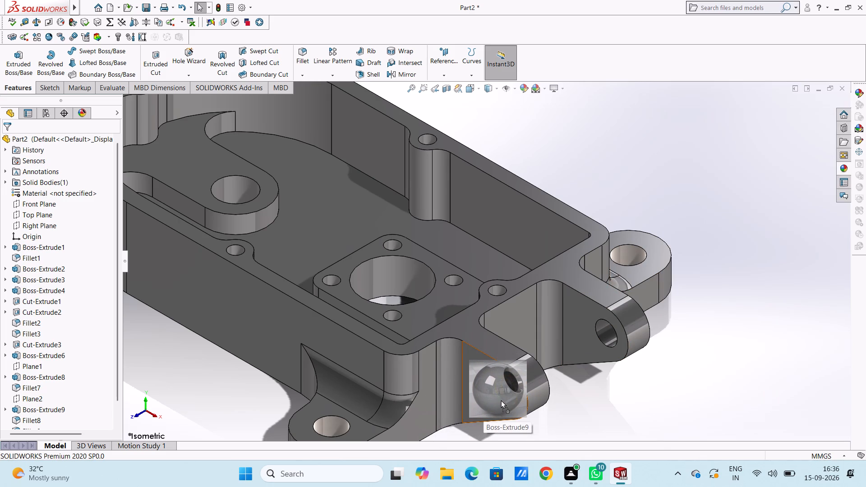
drag(501, 400, 502, 399)
click(503, 399)
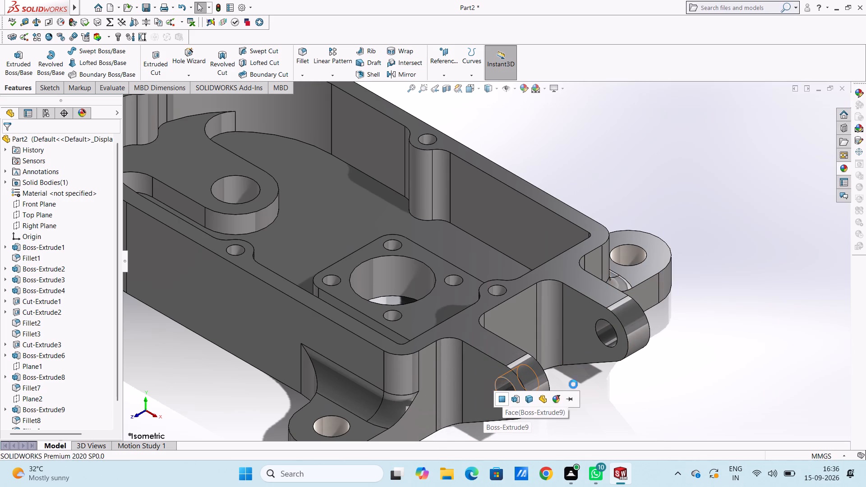
click(841, 165)
drag(703, 276, 623, 344)
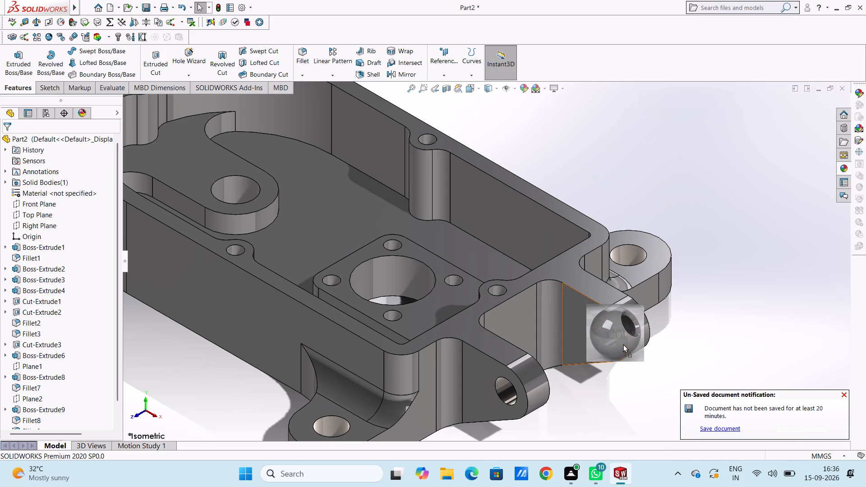
drag(623, 344, 608, 345)
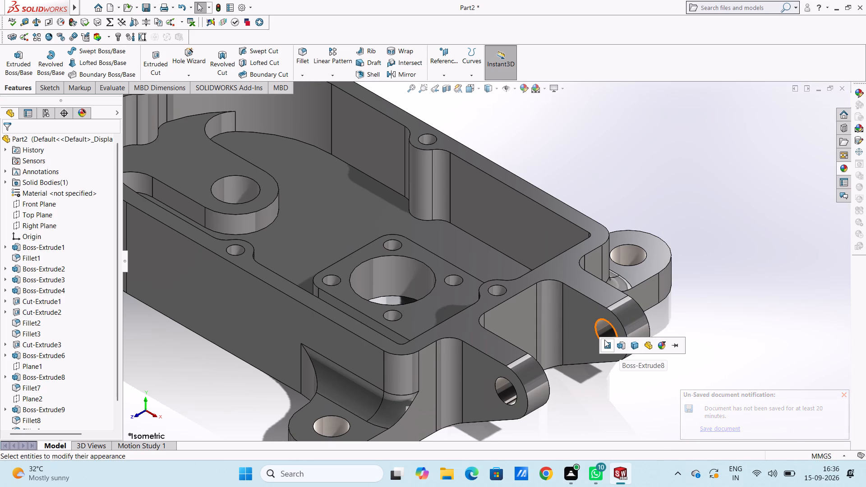
click(605, 342)
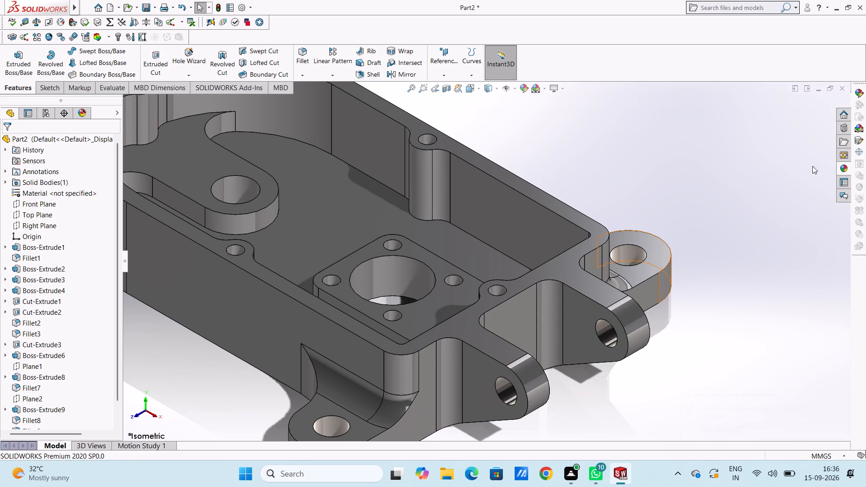
Apply polished steel to the inner faces of the large floor bore and the hole in the raised internal boss.
click(842, 168)
drag(689, 270, 690, 270)
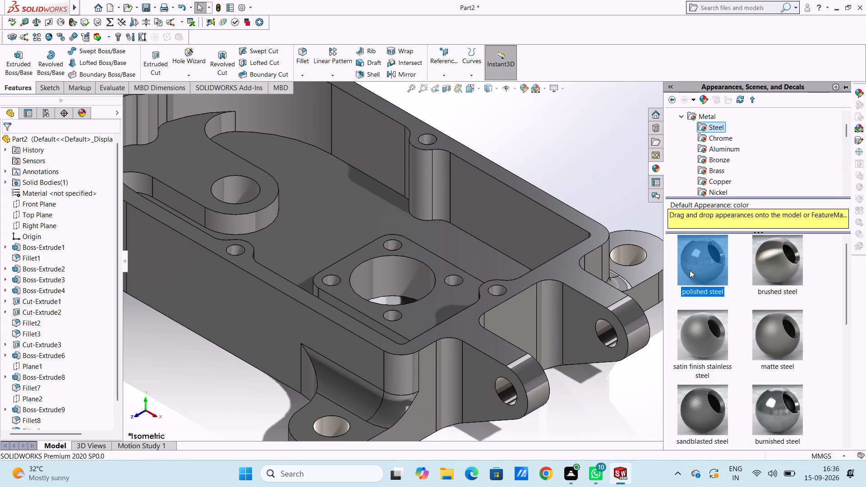
drag(690, 270, 378, 263)
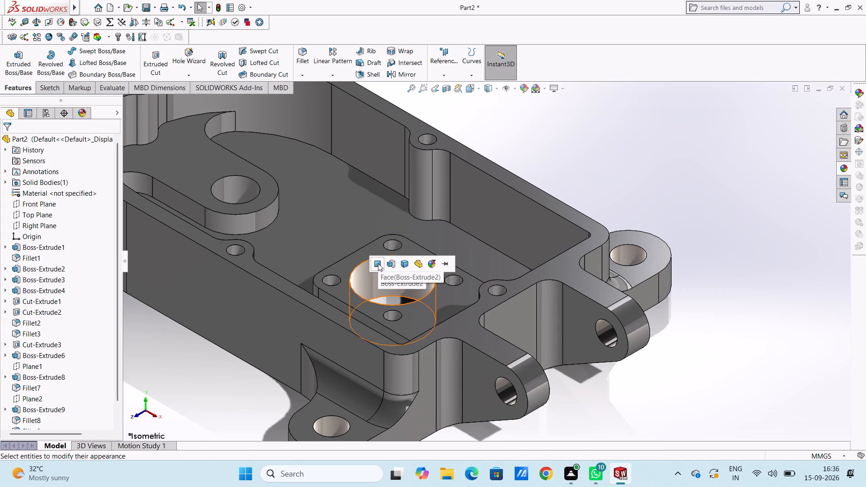
click(378, 263)
click(684, 224)
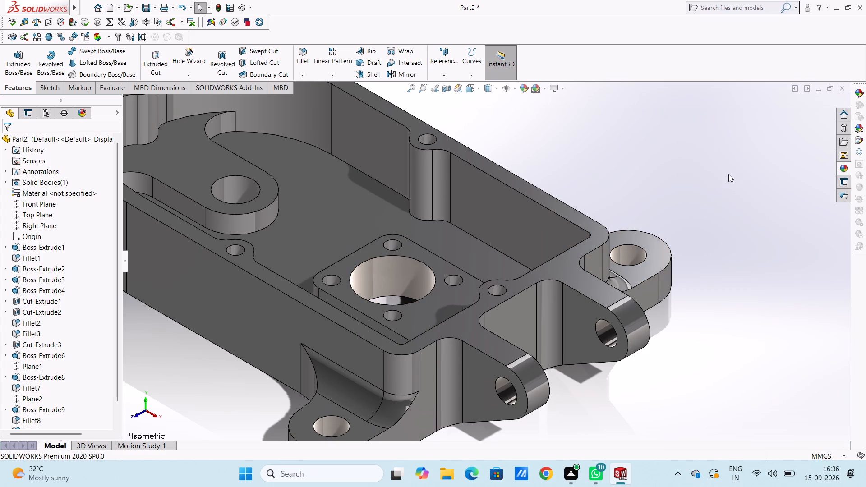
click(840, 167)
drag(700, 269, 216, 183)
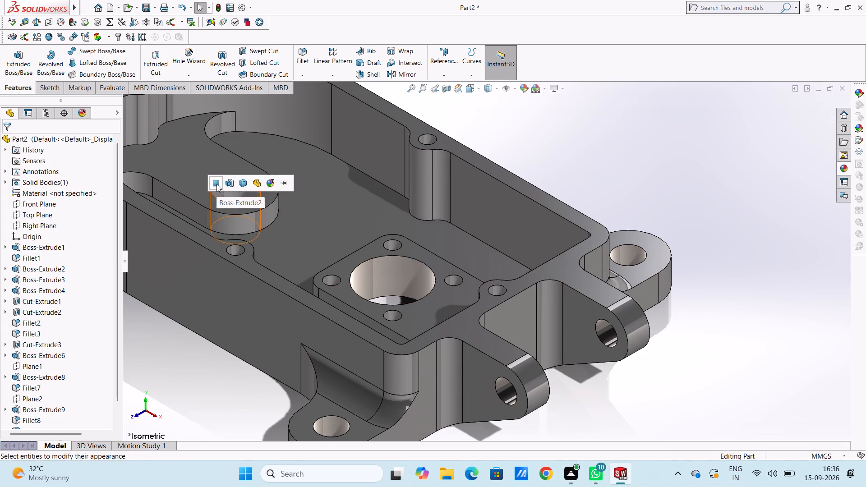
click(215, 182)
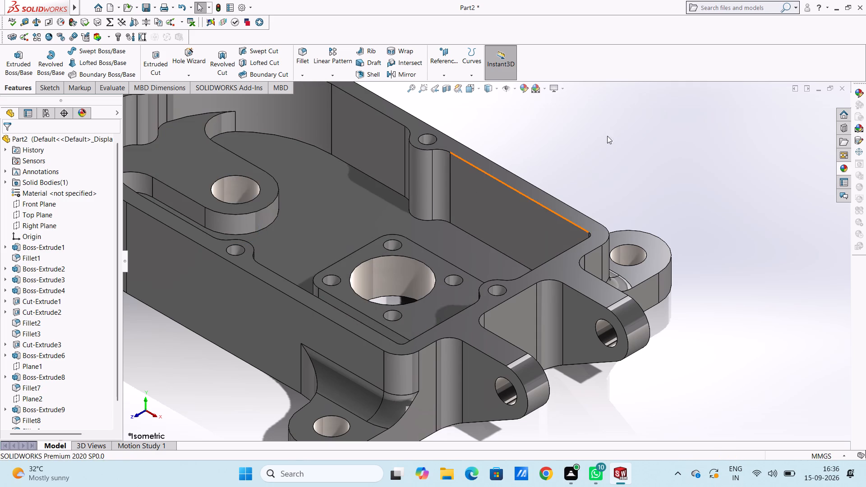
click(619, 131)
Inspect the housing and its polished steel holes from several angles, finishing in the isometric view.
scroll(639, 165, down, 2)
scroll(640, 165, up, 1)
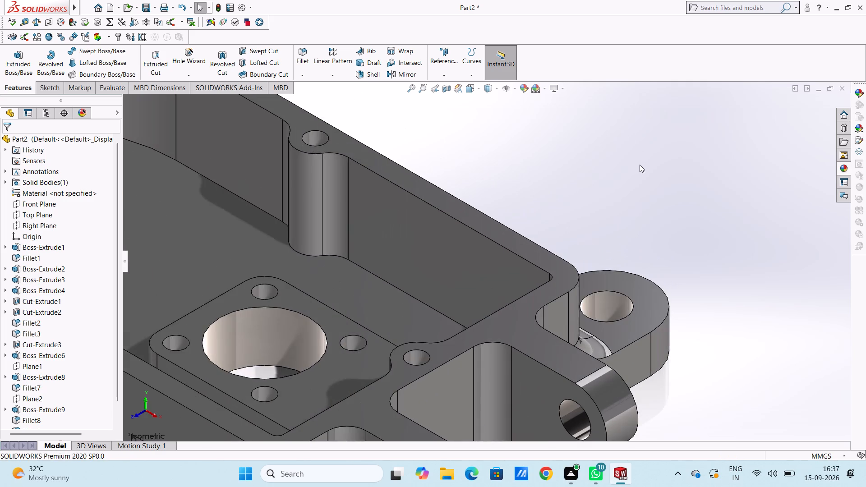
scroll(640, 165, up, 2)
scroll(407, 321, up, 3)
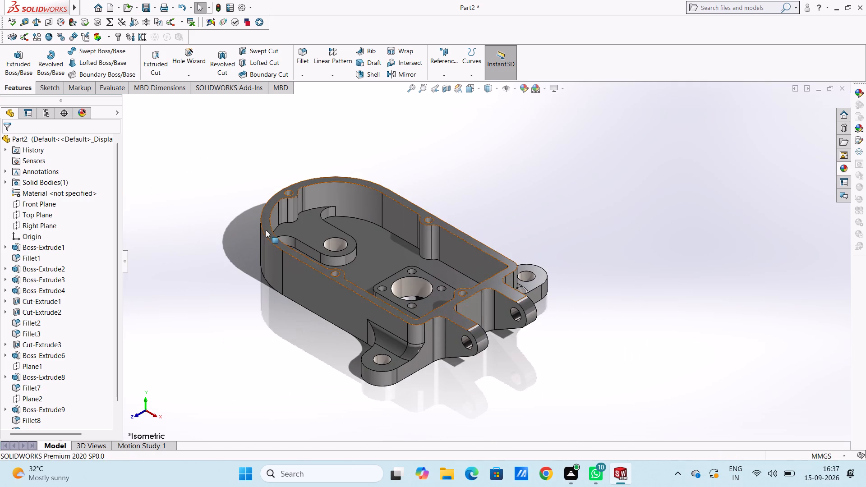
middle_drag(647, 237, 568, 313)
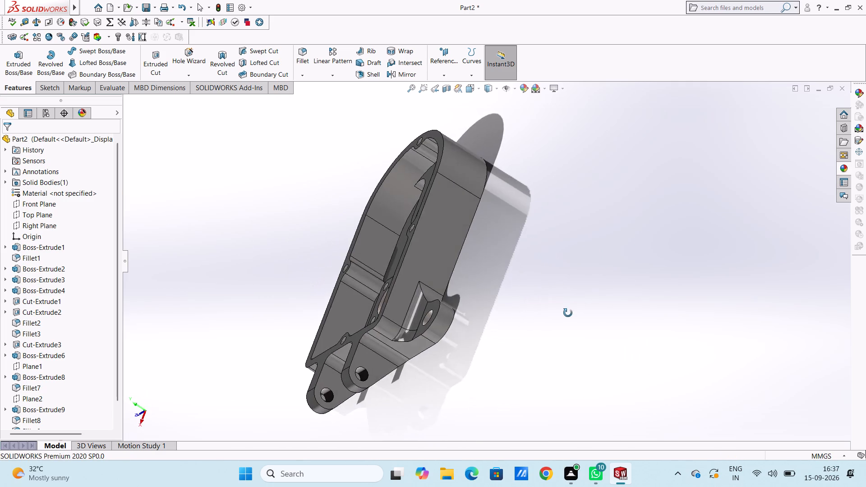
middle_drag(568, 313, 650, 316)
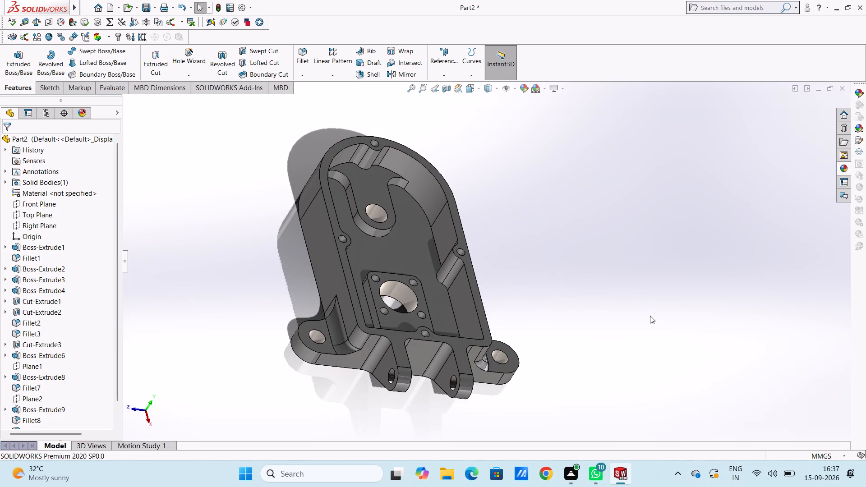
key(ctrl+7)
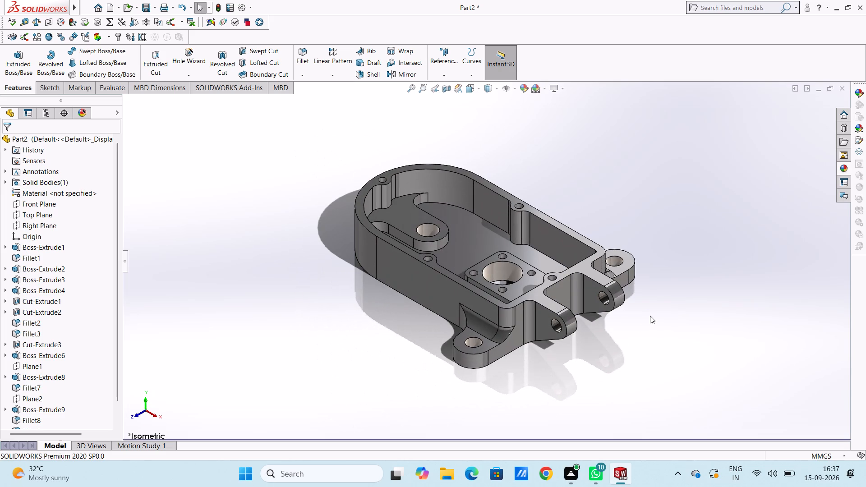
Save the part in Documents as "u shell motor gearbox housing cover".
key(ctrl+s)
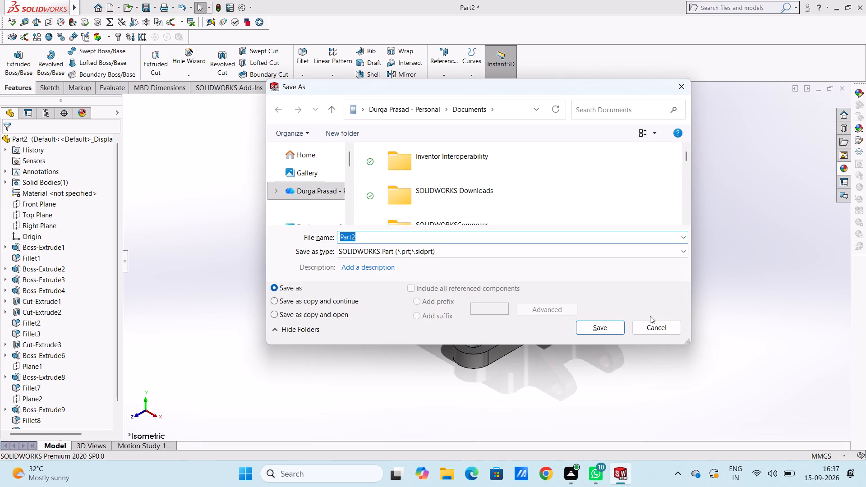
text(u shell)
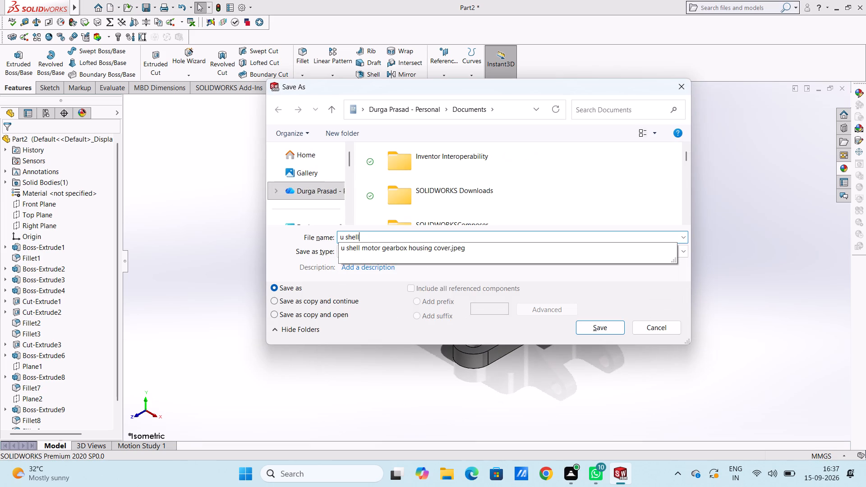
key(space)
text(motor)
key(space)
text(gear)
text(box)
key(space)
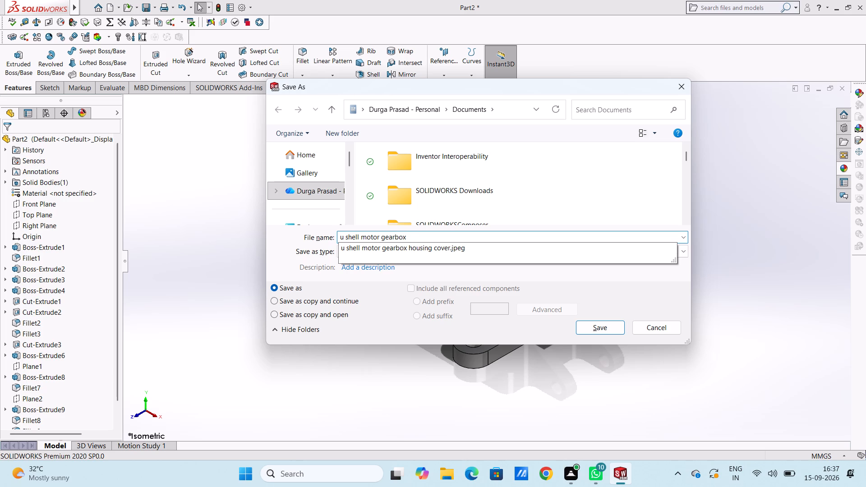
text(housing)
key(space)
text(cover)
click(609, 330)
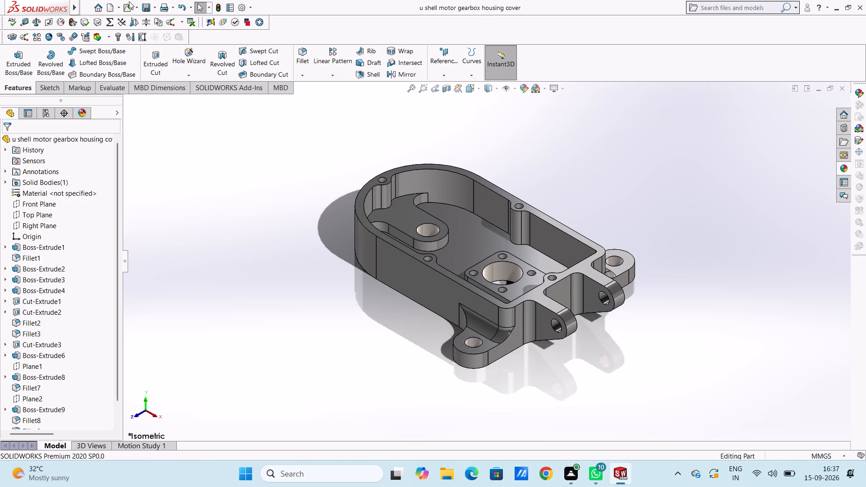
Save a PDF version of the part in Documents under the same name, "u shell motor gearbox housing cover".
click(154, 4)
click(167, 31)
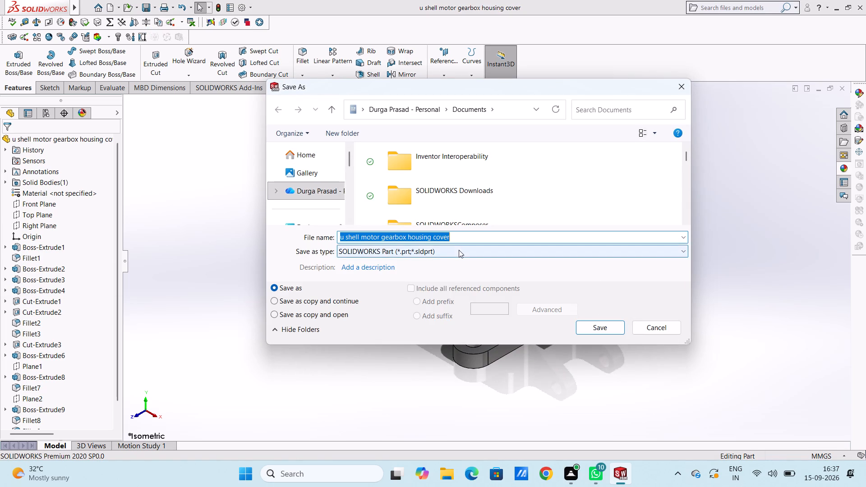
click(459, 250)
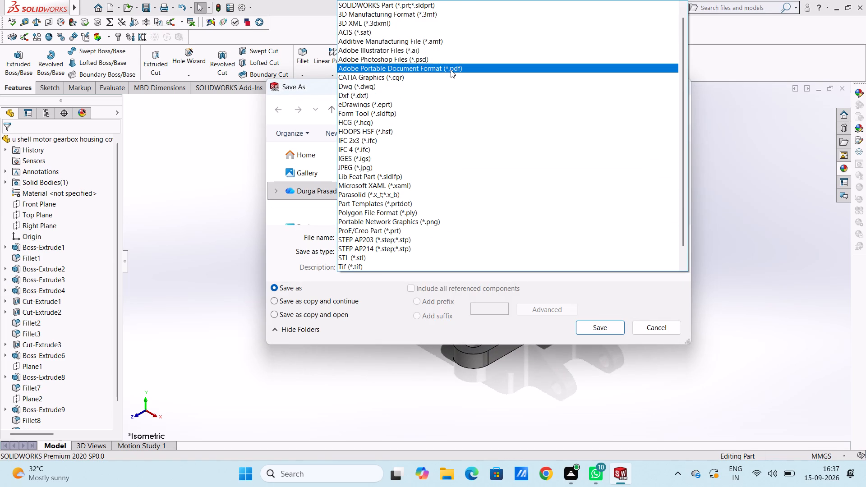
click(451, 70)
click(598, 352)
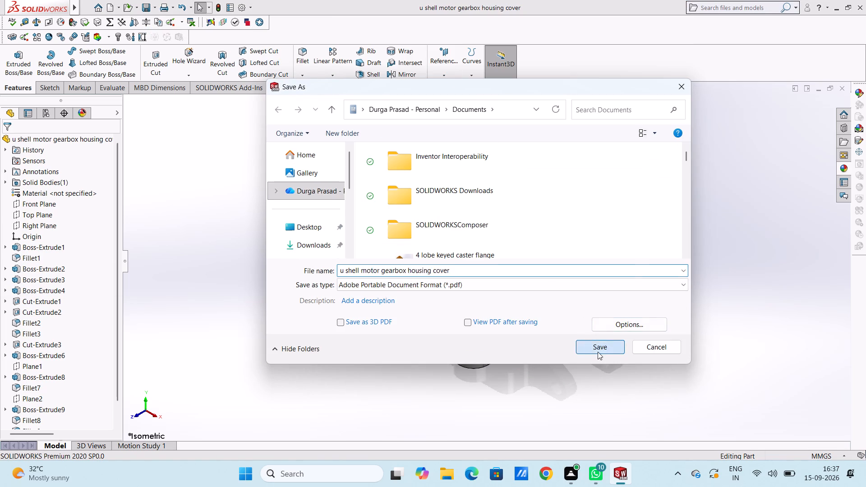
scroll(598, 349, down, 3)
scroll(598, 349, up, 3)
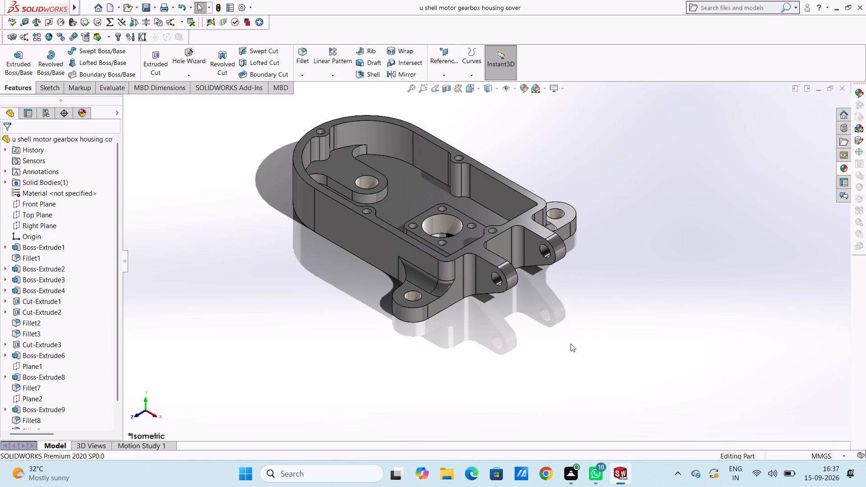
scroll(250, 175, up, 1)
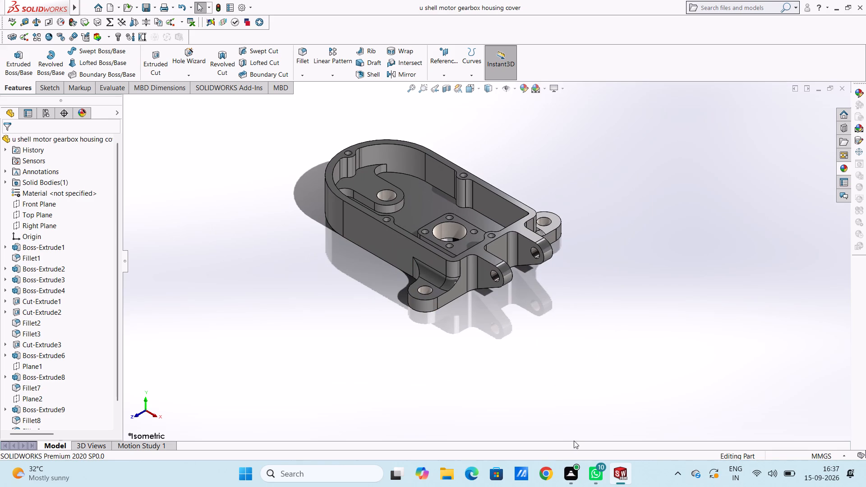